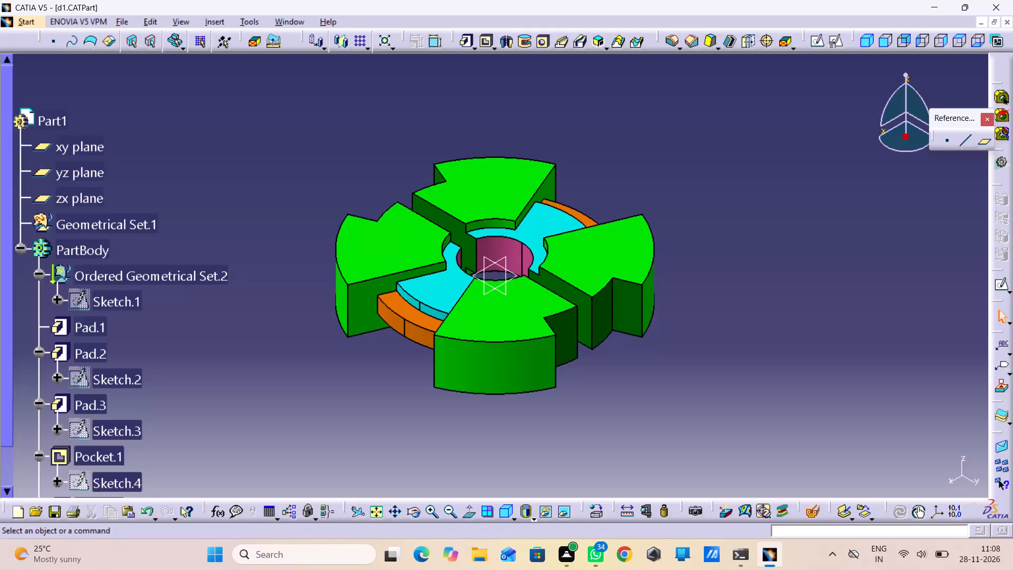
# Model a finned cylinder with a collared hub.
# Close the open d1.CATPart document.
pyautogui.click(1006, 18)
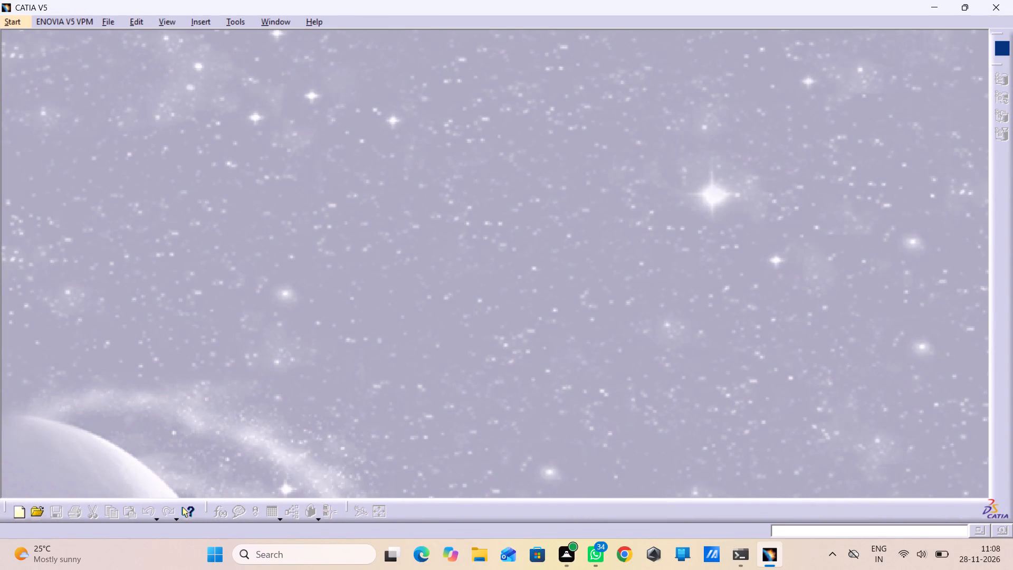
# Create a new Part Design part named Part1 with hybrid design, a geometrical set and an ordered geometrical set enabled.
pyautogui.click(1, 23)
pyautogui.click(33, 47)
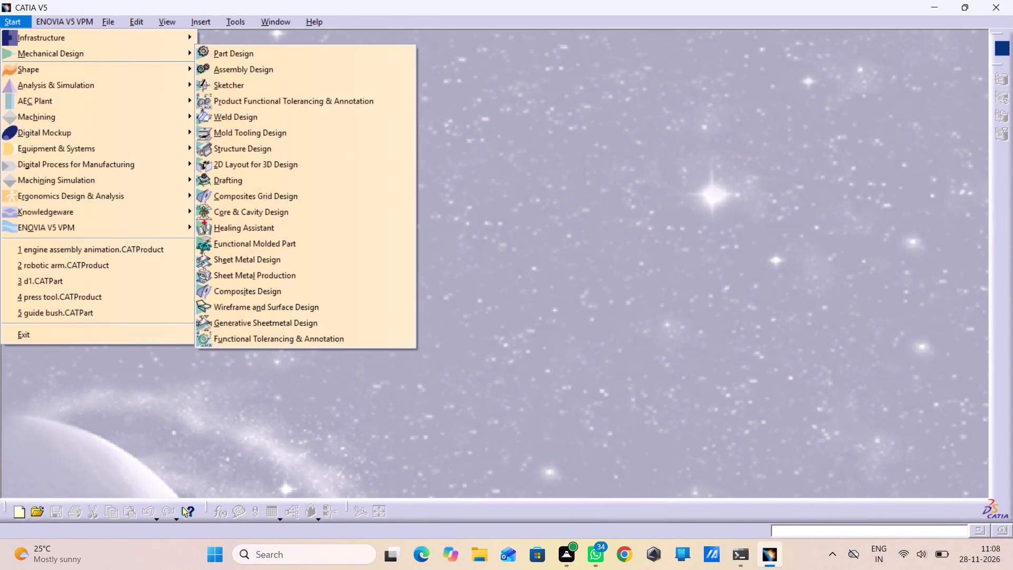
pyautogui.click(256, 47)
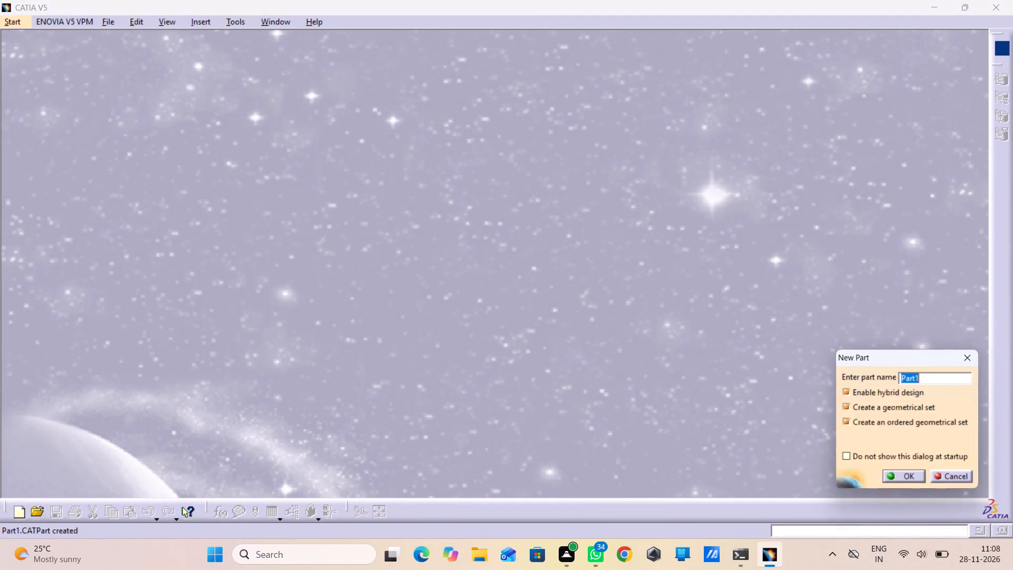
pyautogui.click(910, 474)
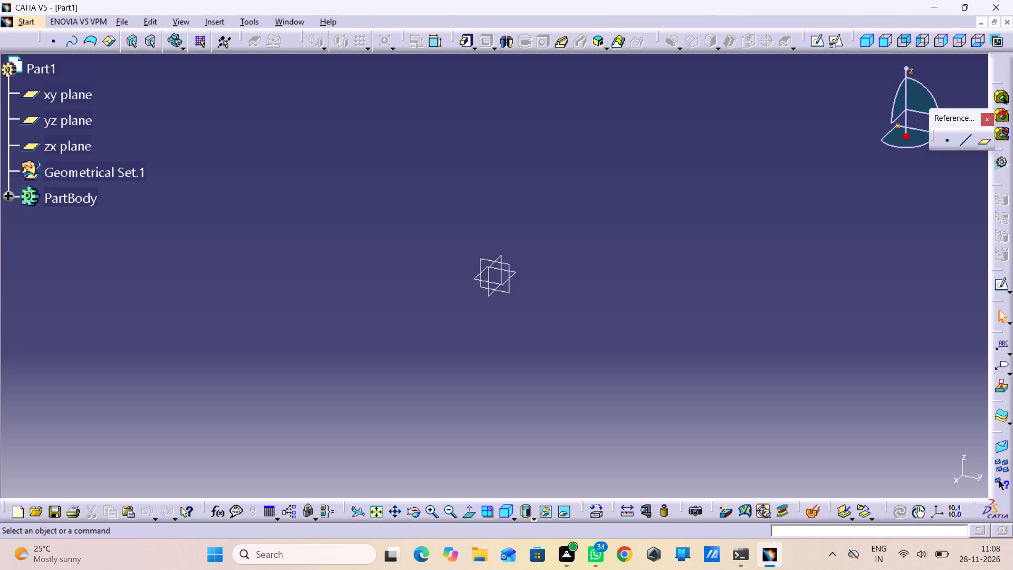
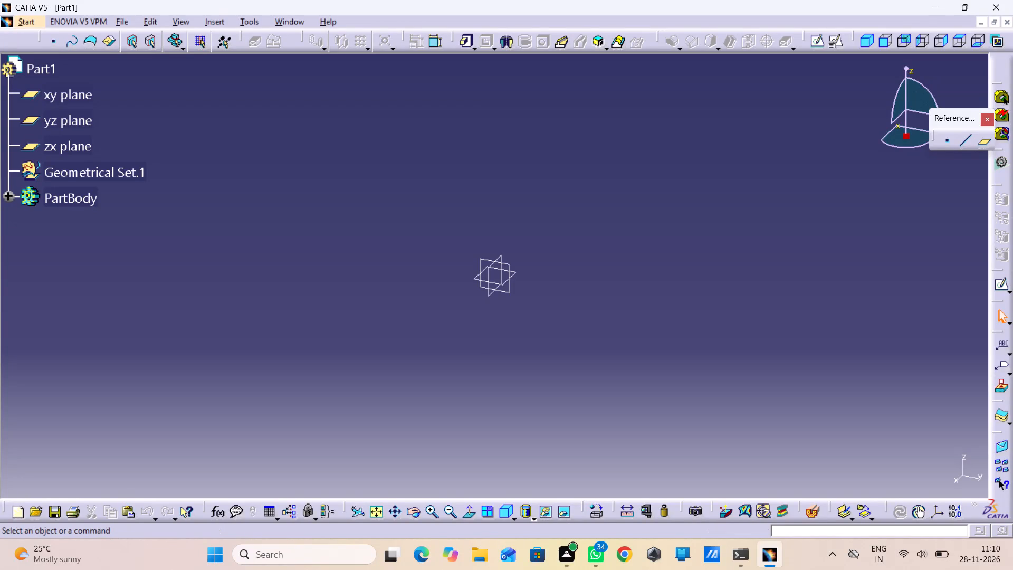
# Open a new sketch on the zx plane.
pyautogui.moveTo(521, 357); pyautogui.dragTo(799, 450)
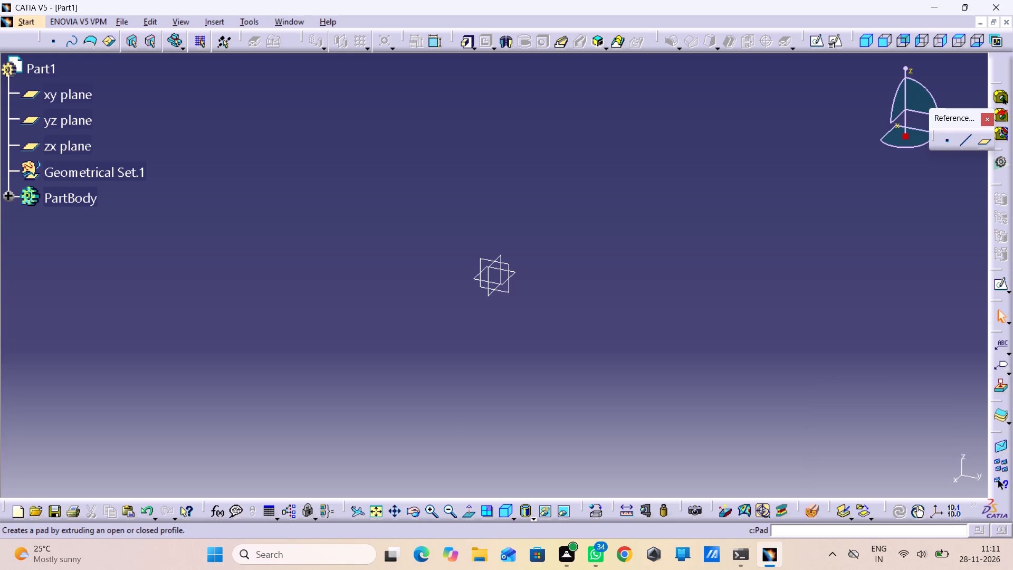
pyautogui.scroll(-1, 485, 72)
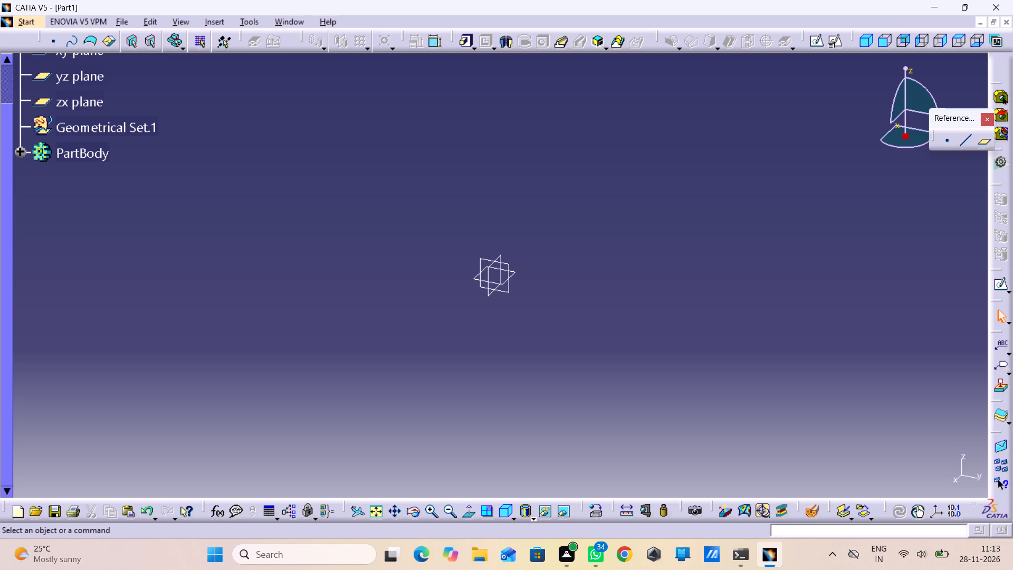
pyautogui.click(489, 278)
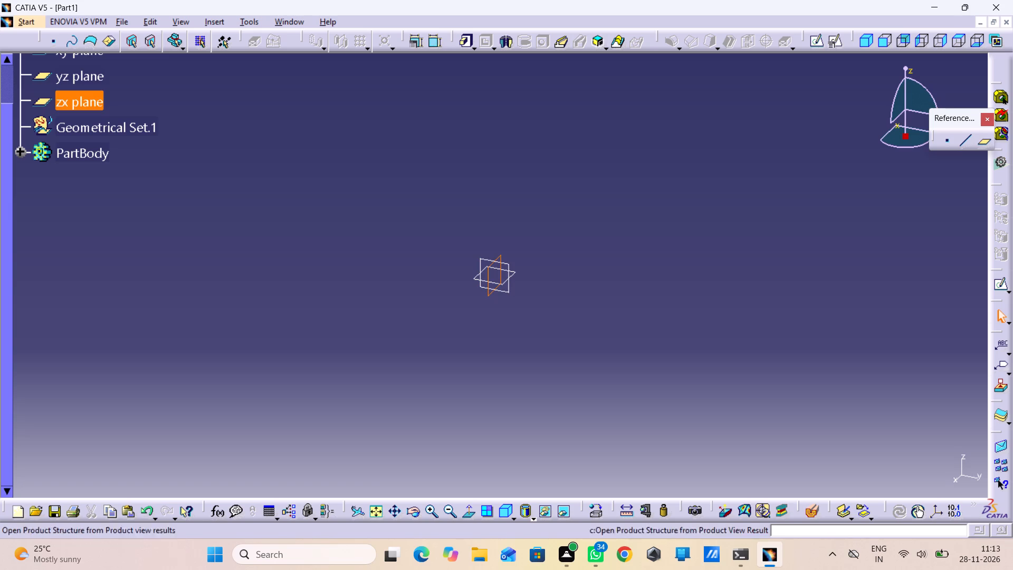
pyautogui.click(999, 286)
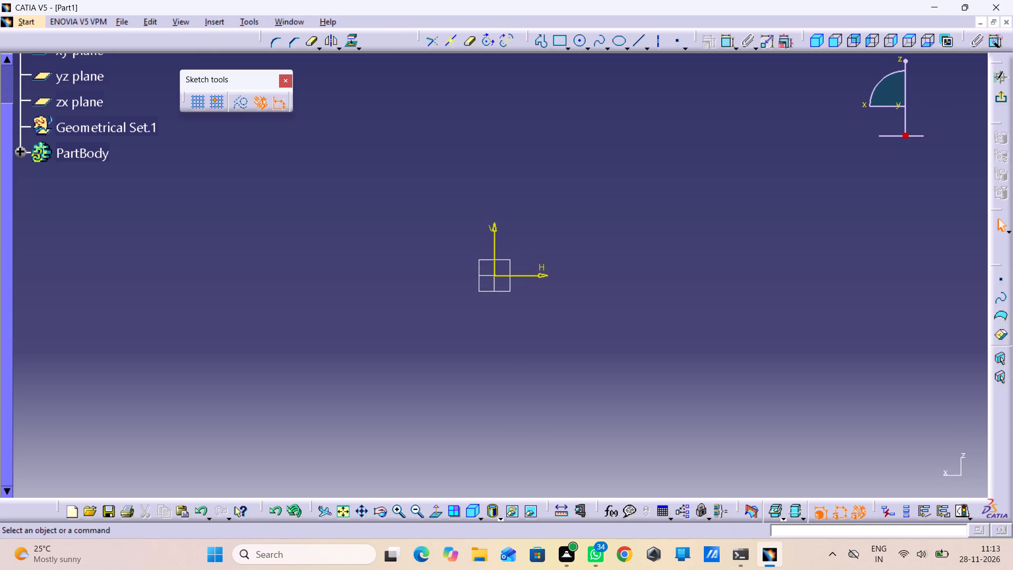
# Start a profile on the H axis at H about 36 mm, stepping out to H 52 mm between V 12 and 26 mm, rising to V 69 mm.
pyautogui.moveTo(828, 314); pyautogui.dragTo(915, 317, button='middle')
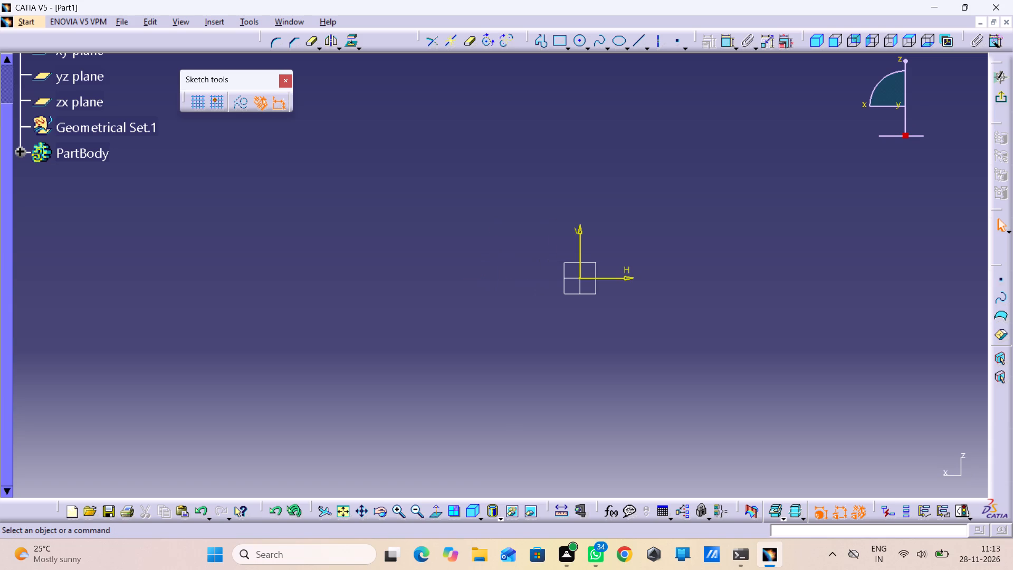
pyautogui.moveTo(275, 300); pyautogui.dragTo(228, 297, button='middle')
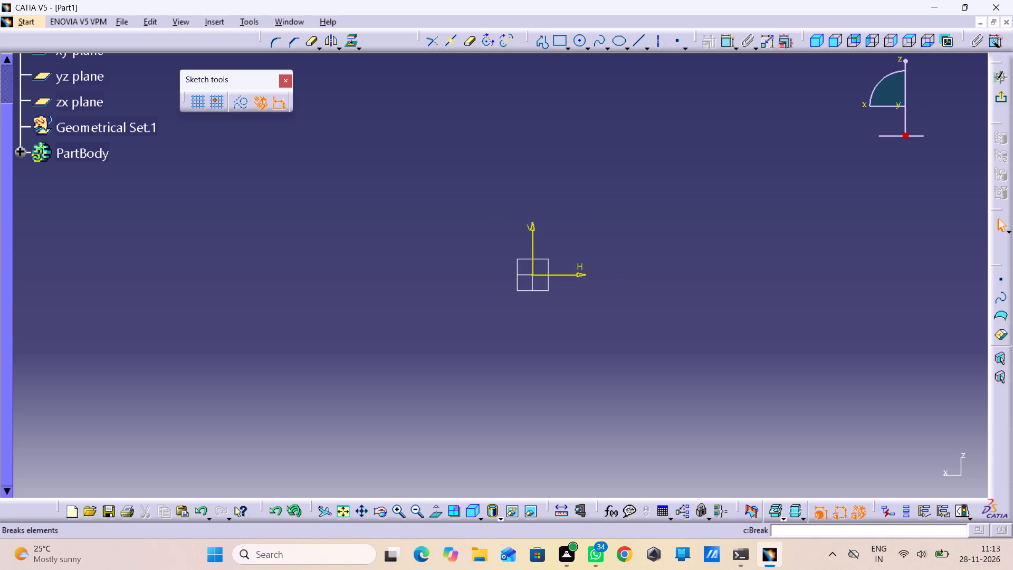
pyautogui.doubleClick(539, 42)
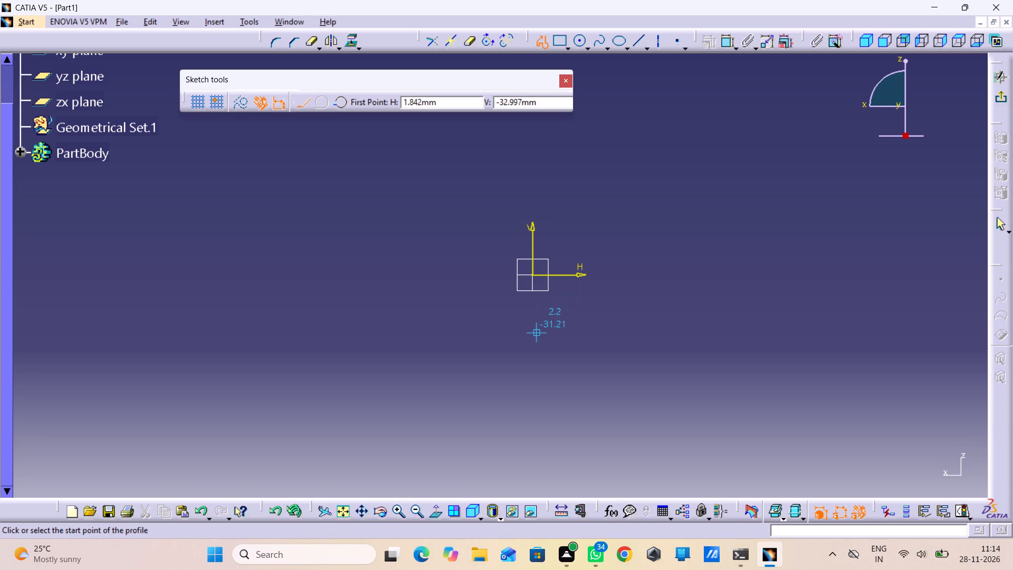
pyautogui.click(600, 274)
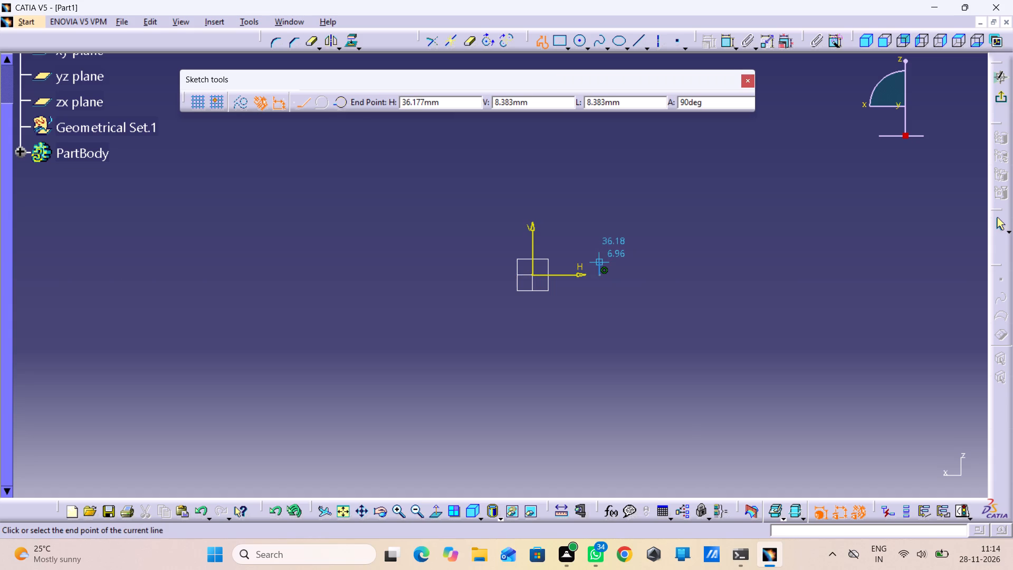
pyautogui.click(598, 253)
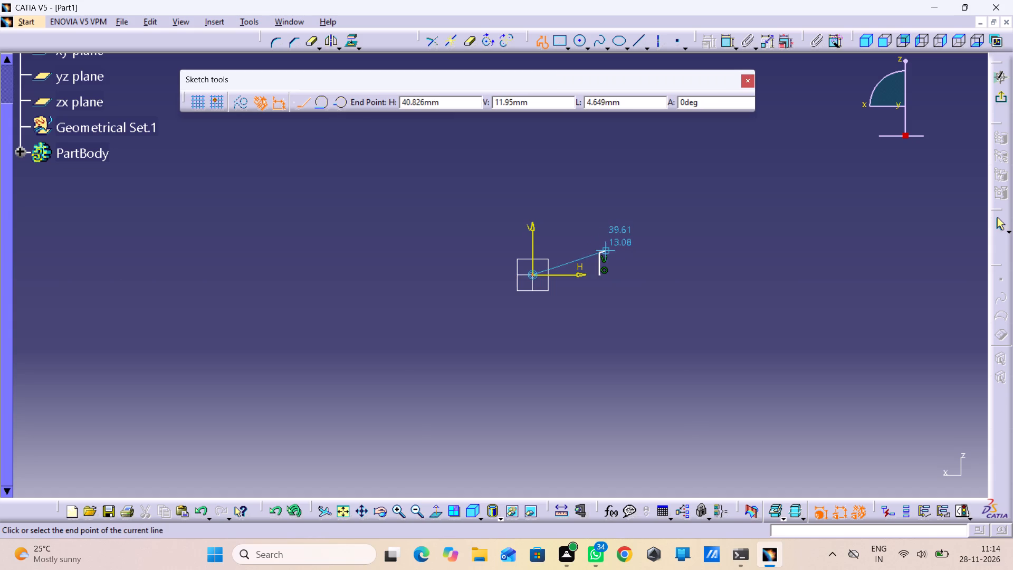
pyautogui.click(627, 252)
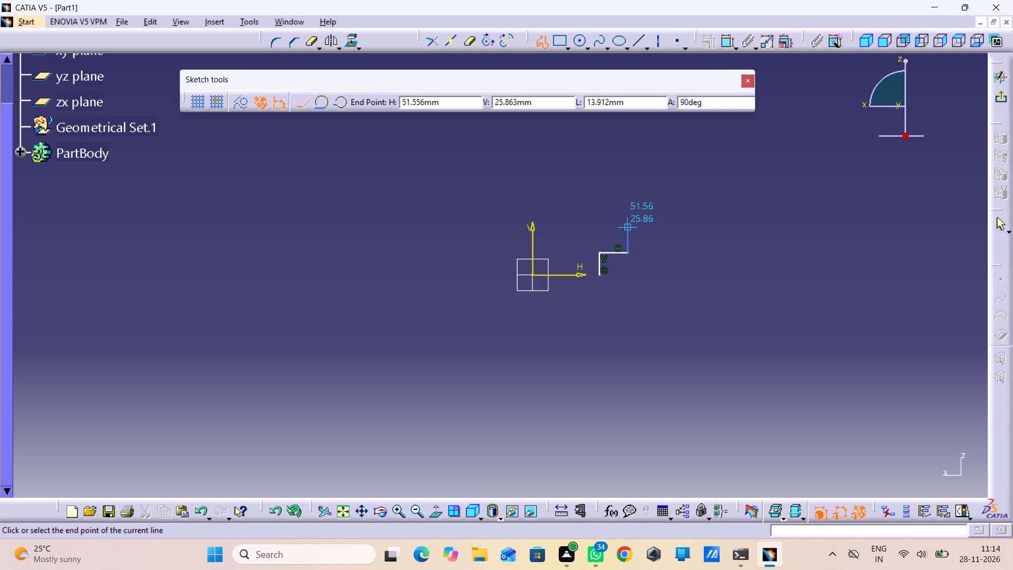
pyautogui.click(628, 229)
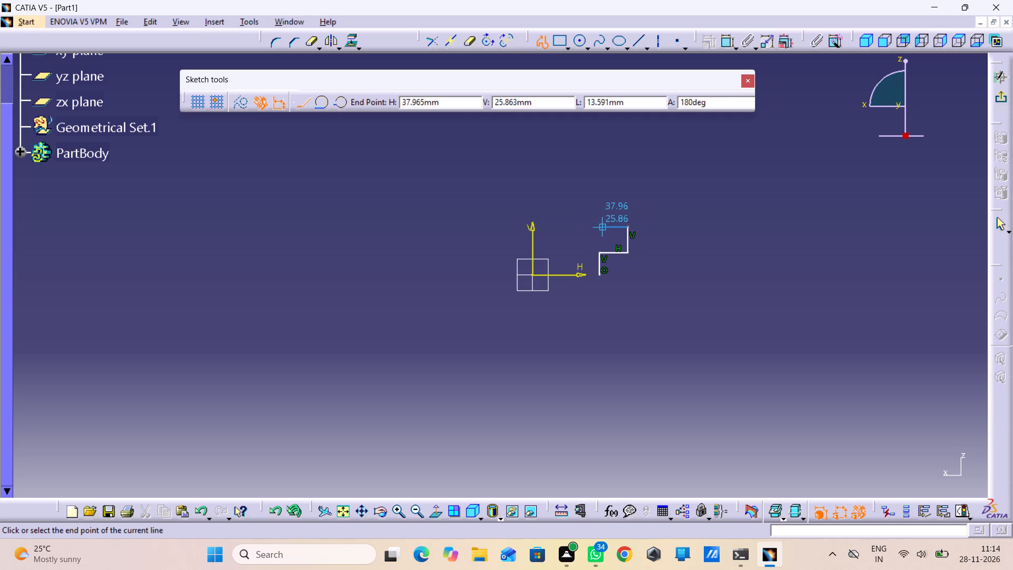
pyautogui.click(599, 229)
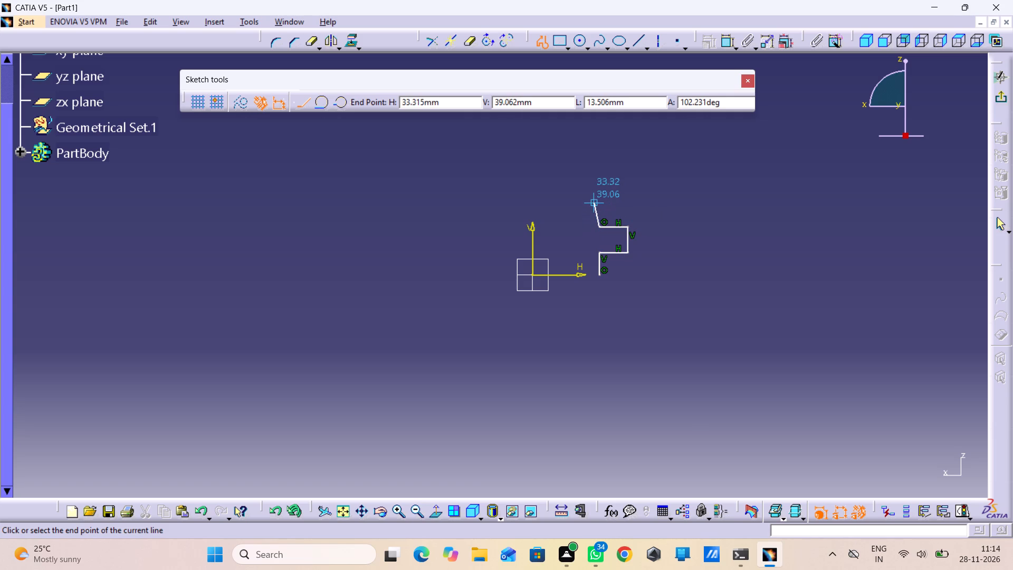
pyautogui.click(601, 148)
# Continue the profile with a horizontal segment out to H about 60 mm and a short vertical segment up to V about 74 mm.
pyautogui.moveTo(601, 148); pyautogui.dragTo(601, 235, button='middle')
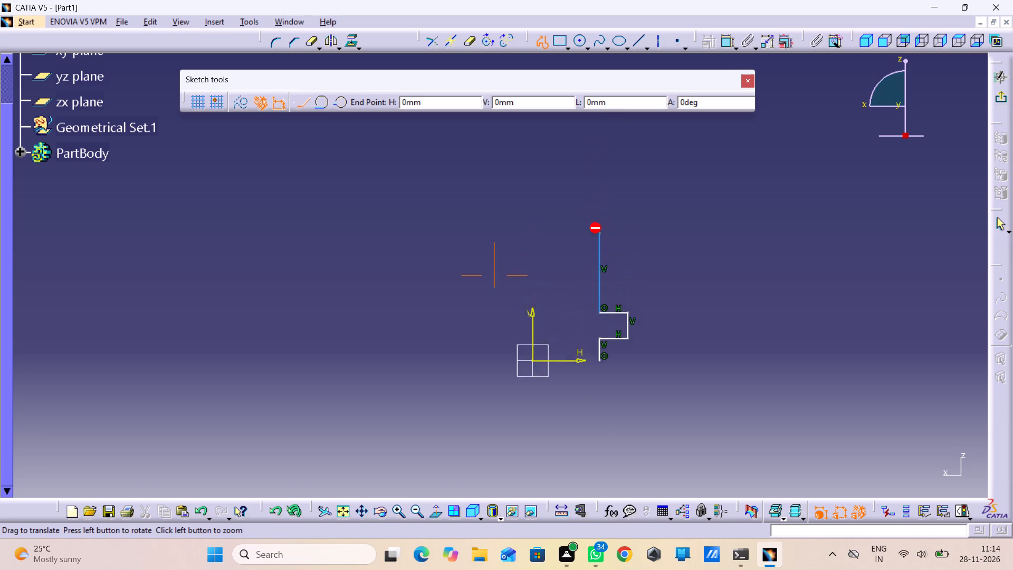
pyautogui.moveTo(601, 235); pyautogui.dragTo(601, 269, button='middle')
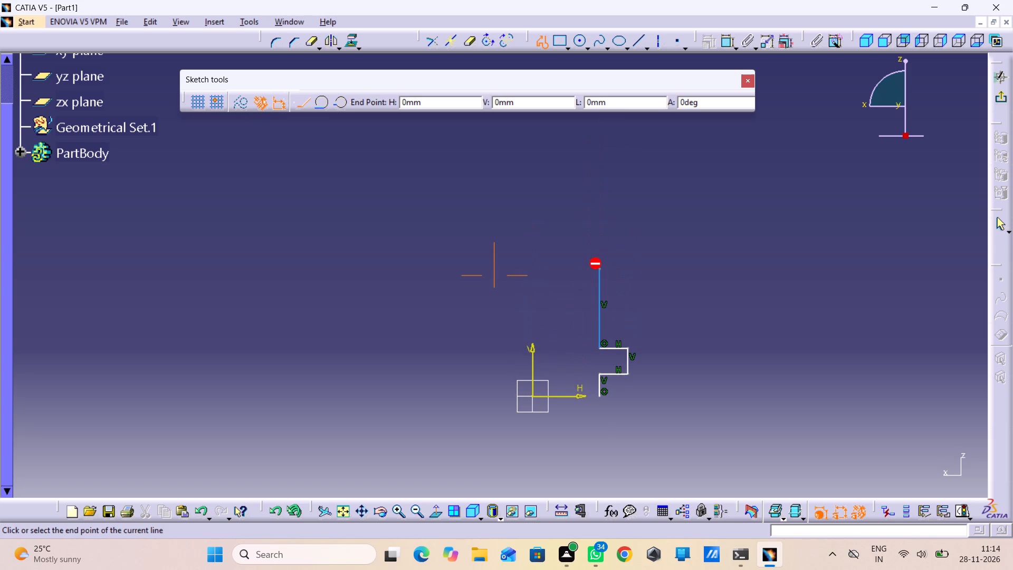
pyautogui.moveTo(601, 269); pyautogui.dragTo(605, 296, button='middle')
pyautogui.rightClick(601, 269)
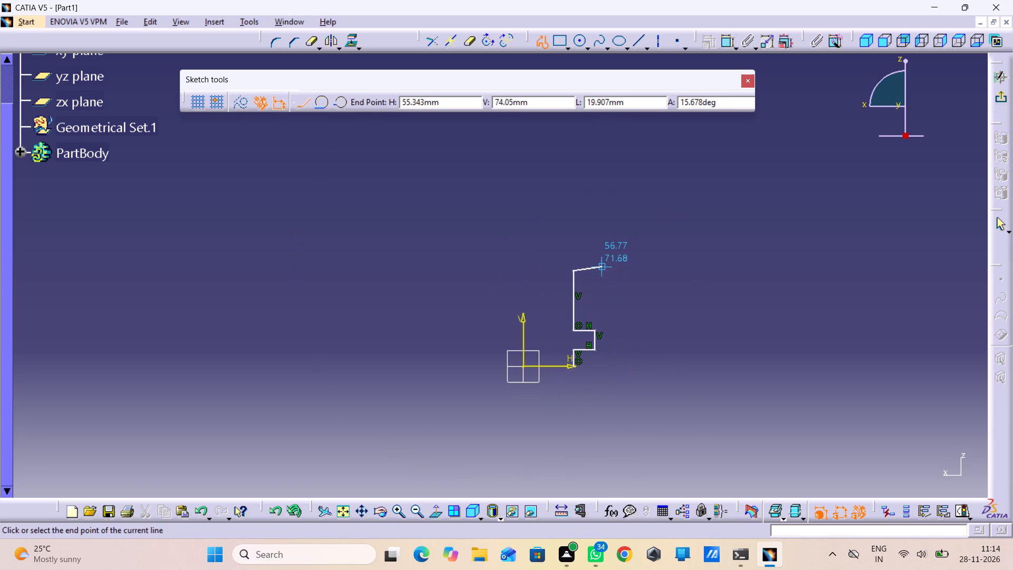
pyautogui.moveTo(573, 273); pyautogui.dragTo(588, 184, button='middle')
pyautogui.rightClick(573, 273)
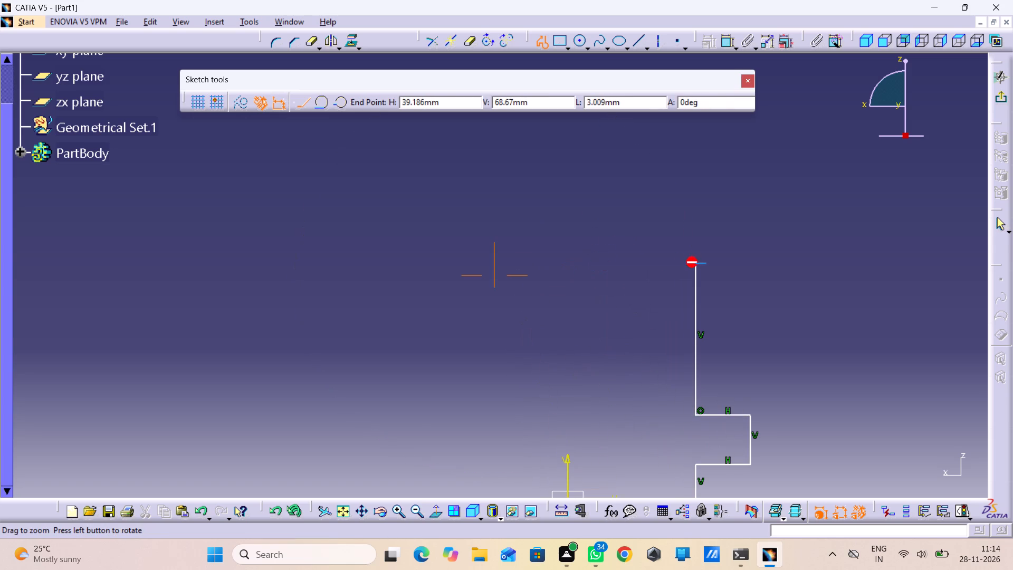
pyautogui.moveTo(689, 265); pyautogui.dragTo(618, 259, button='middle')
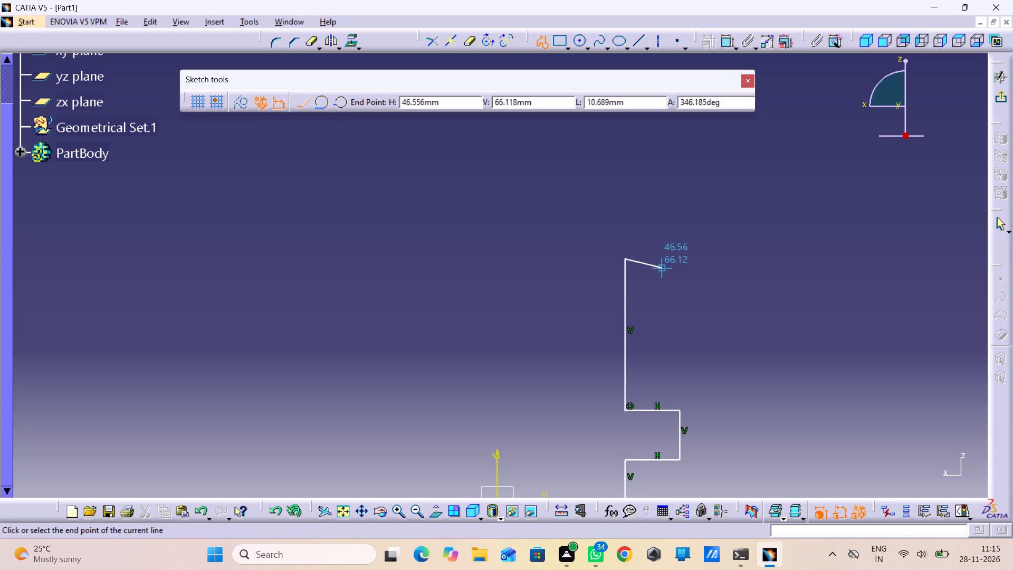
pyautogui.click(710, 258)
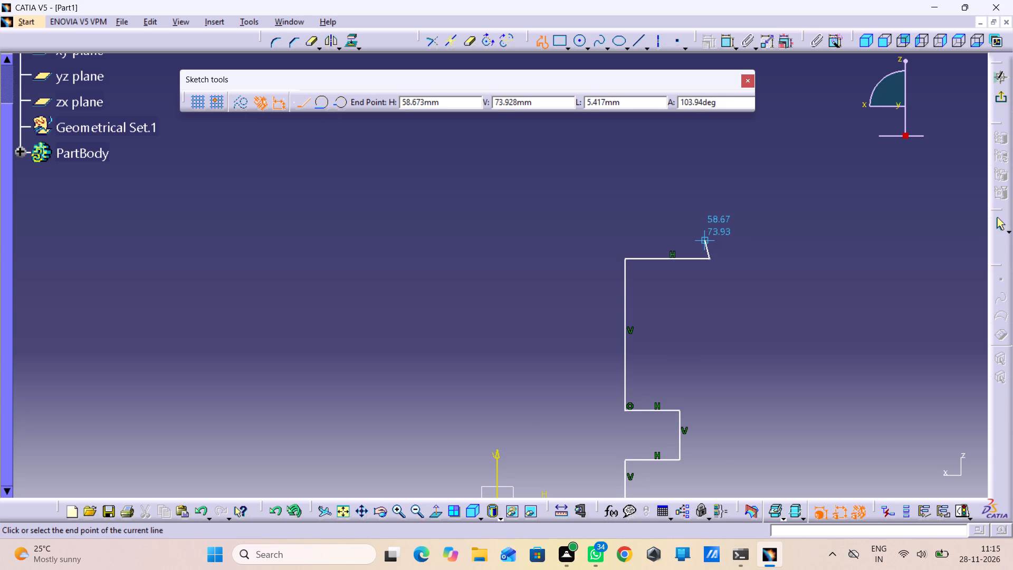
pyautogui.click(711, 240)
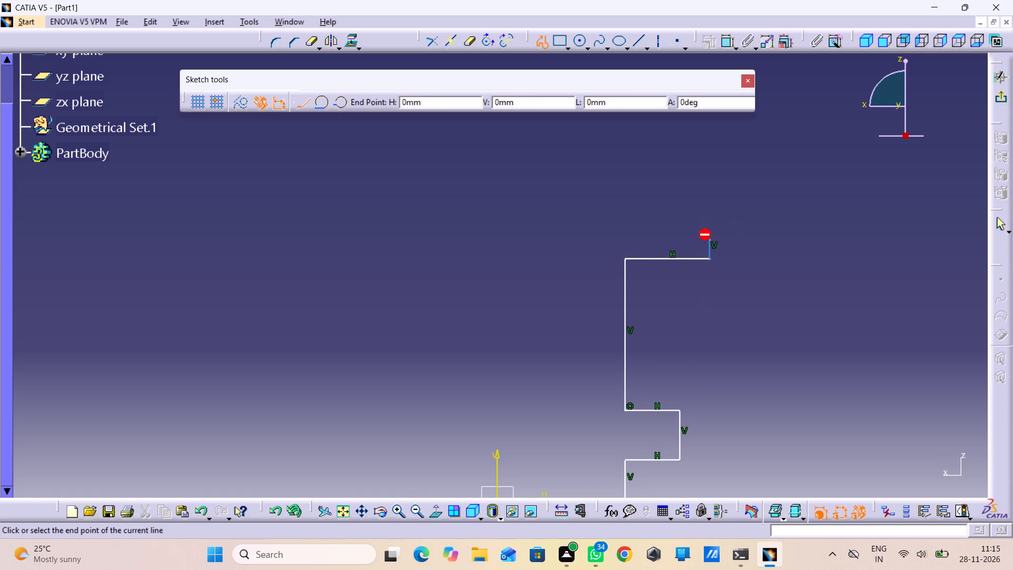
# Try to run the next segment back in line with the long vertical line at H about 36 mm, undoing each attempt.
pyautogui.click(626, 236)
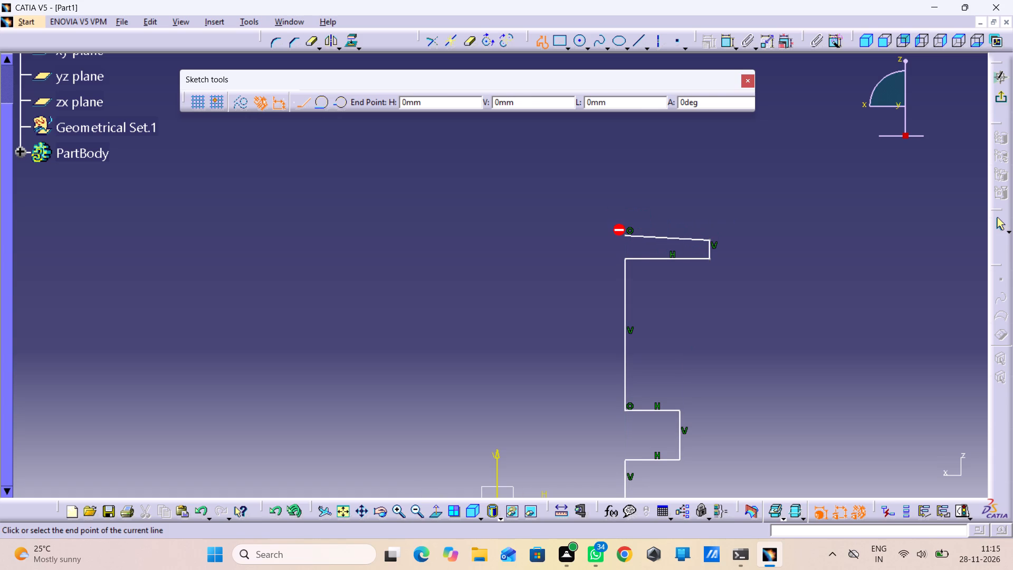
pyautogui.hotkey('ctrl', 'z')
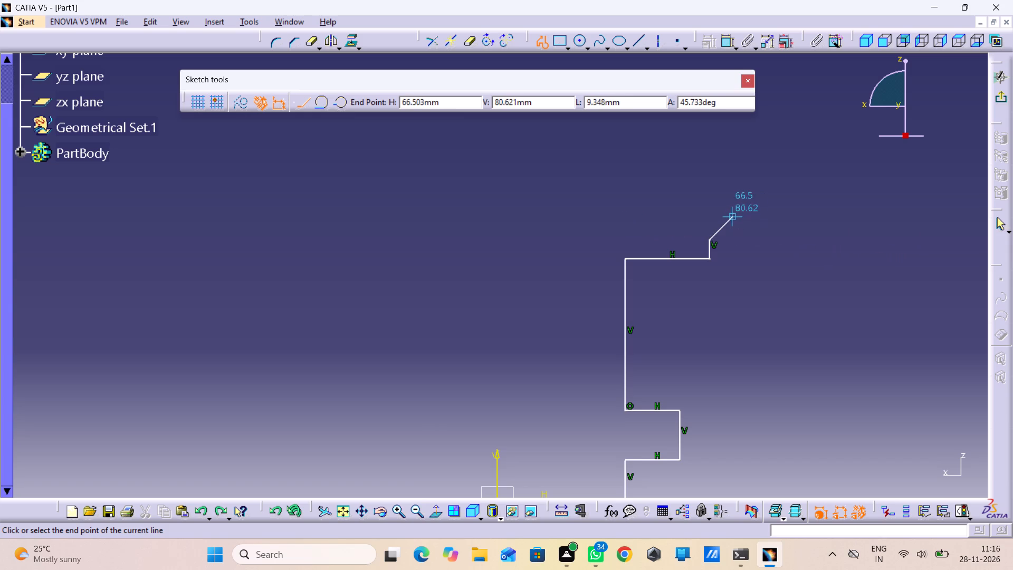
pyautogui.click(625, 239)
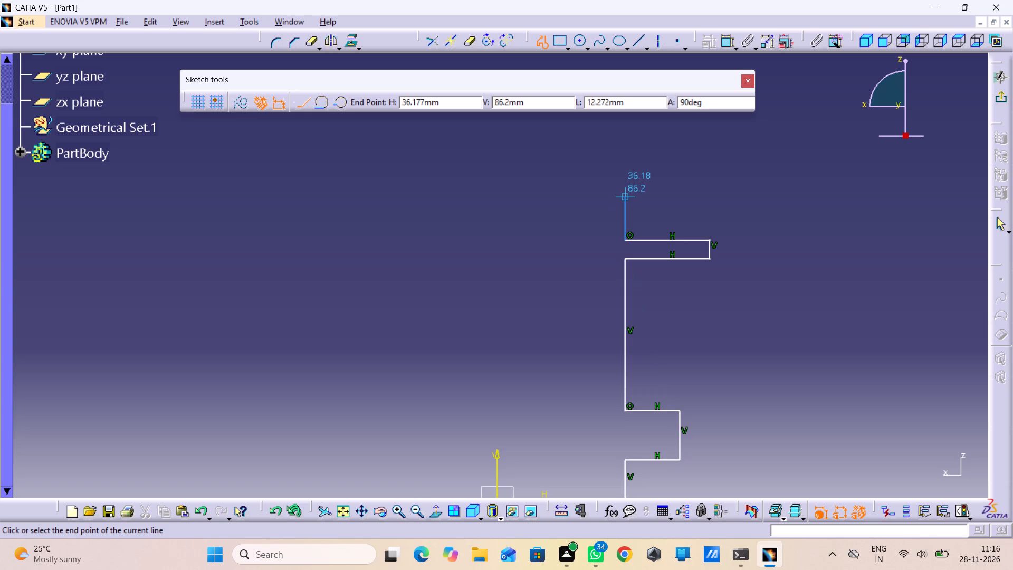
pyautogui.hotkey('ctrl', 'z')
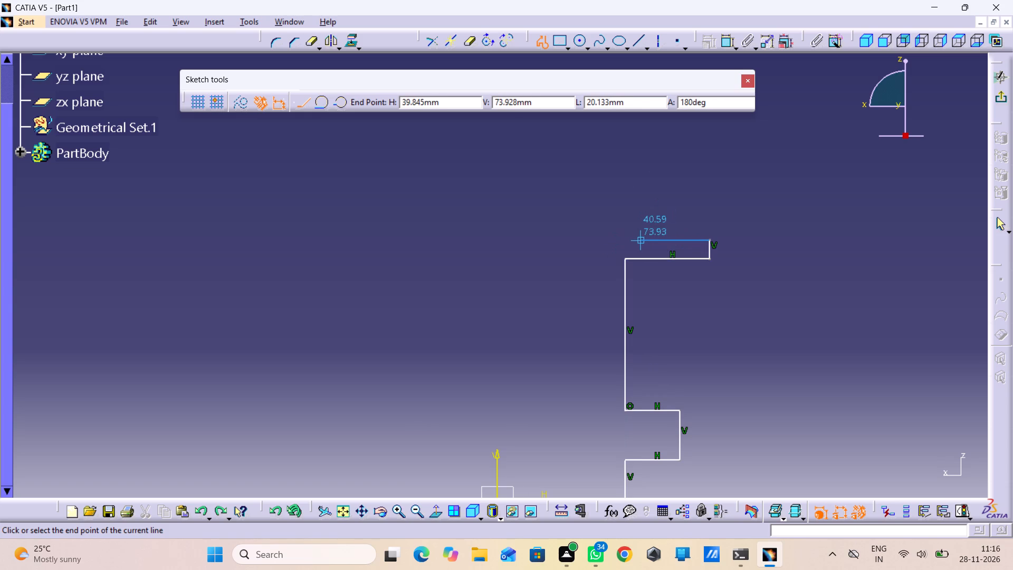
# Continue the profile with alternating square fins between H about 40 and 60 mm, from V about 74 up to 105 mm.
pyautogui.click(637, 242)
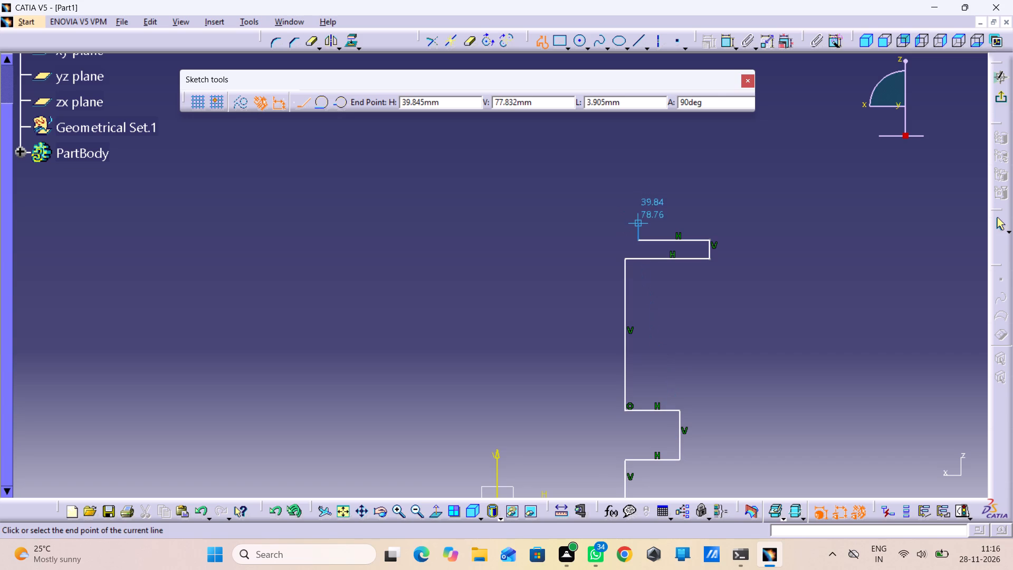
pyautogui.click(636, 222)
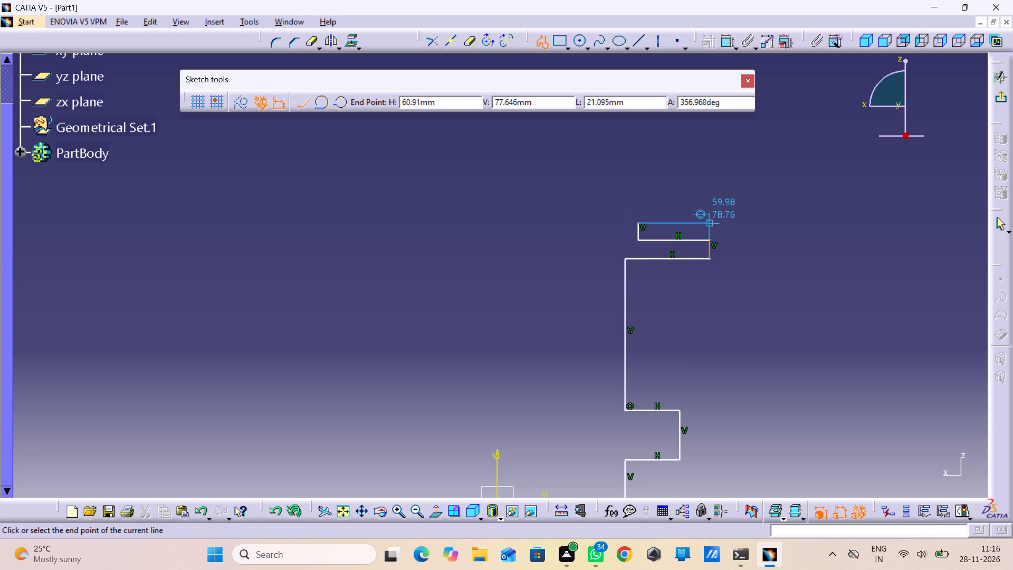
pyautogui.click(712, 223)
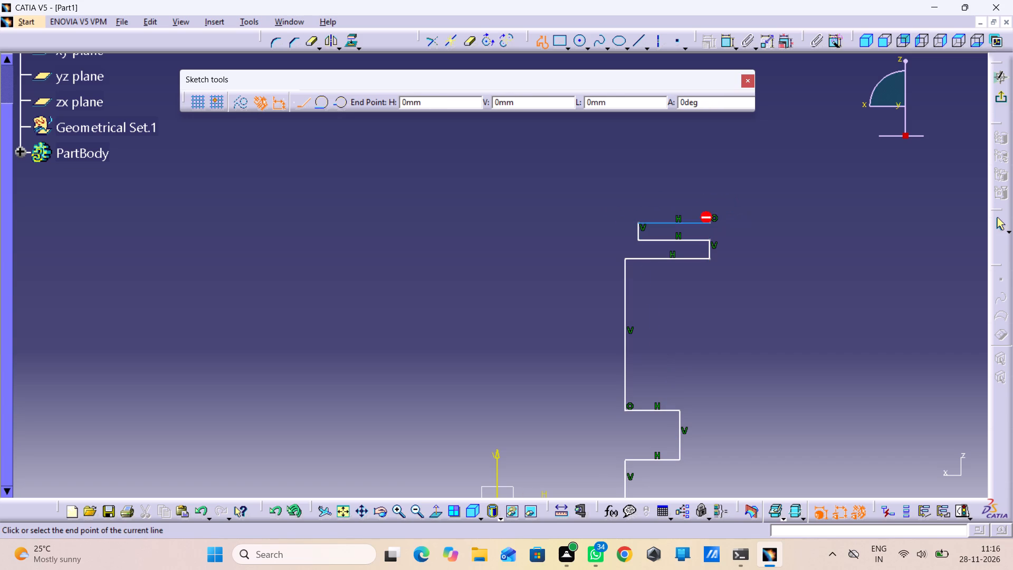
pyautogui.click(708, 202)
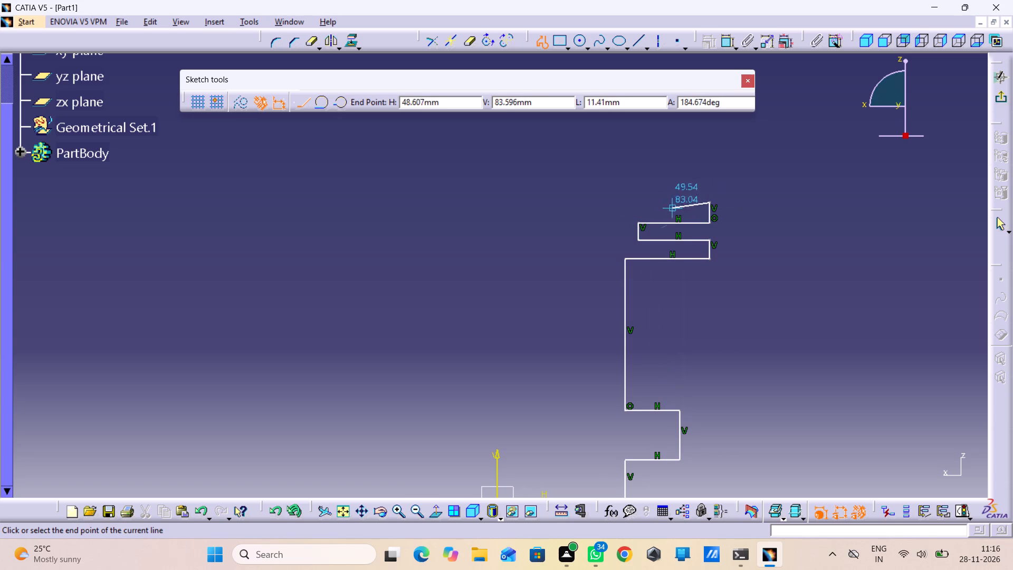
pyautogui.click(639, 202)
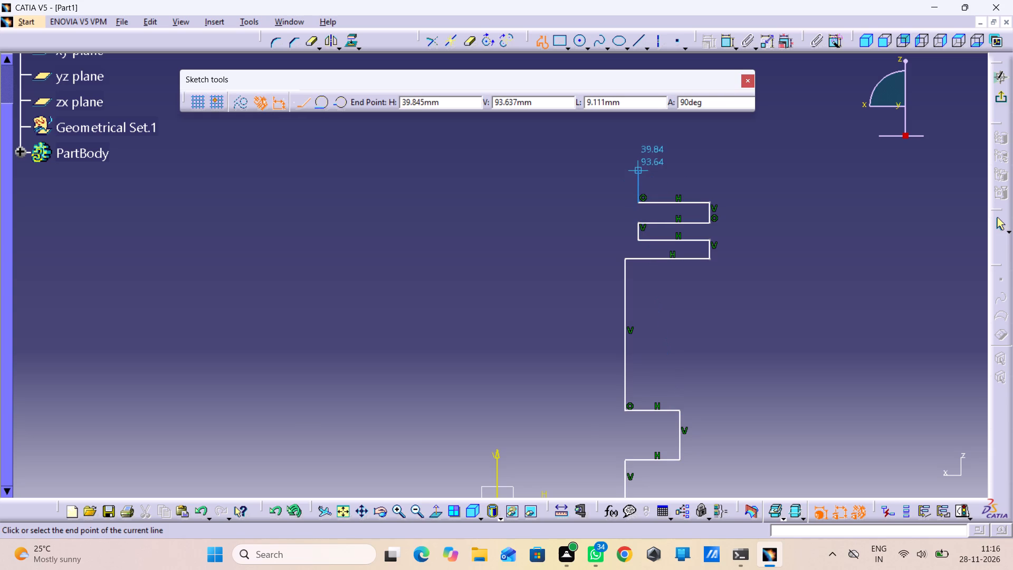
pyautogui.click(639, 180)
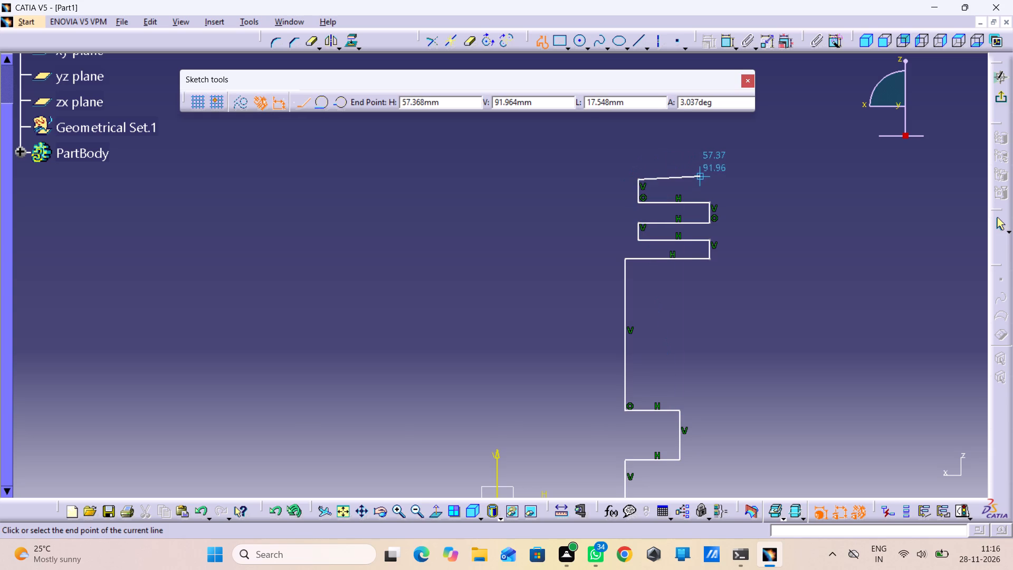
pyautogui.click(710, 182)
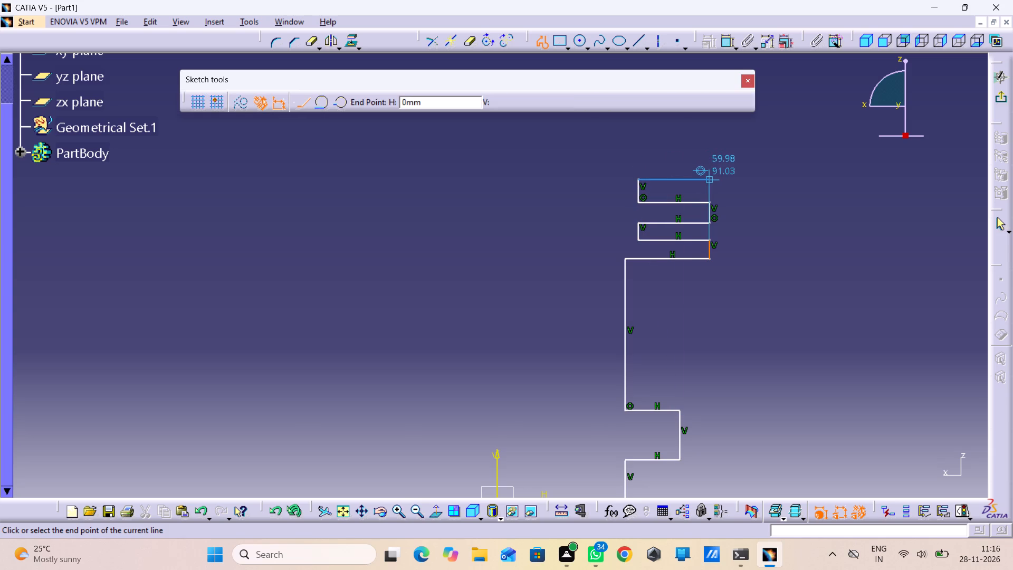
pyautogui.click(707, 154)
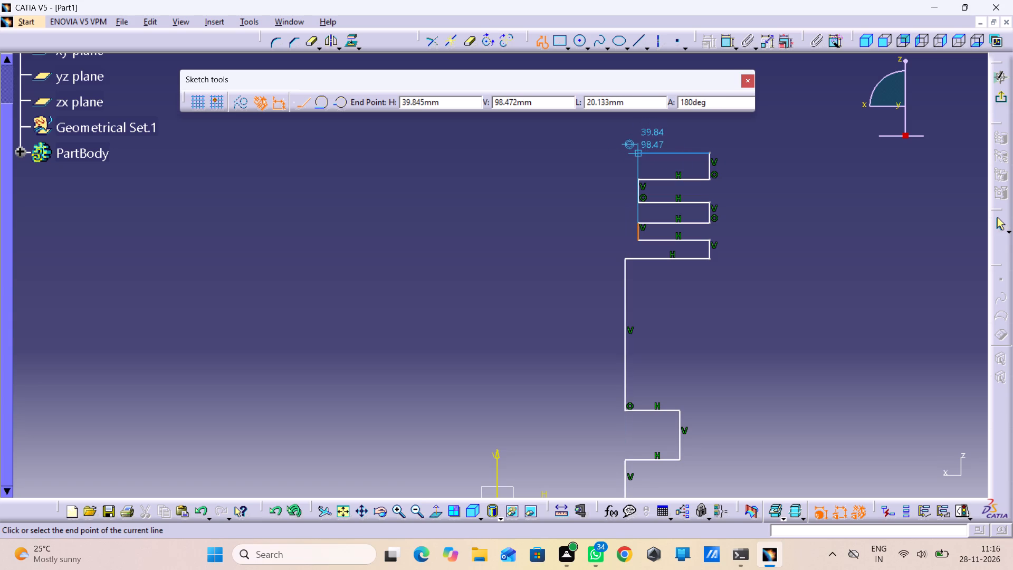
pyautogui.click(637, 152)
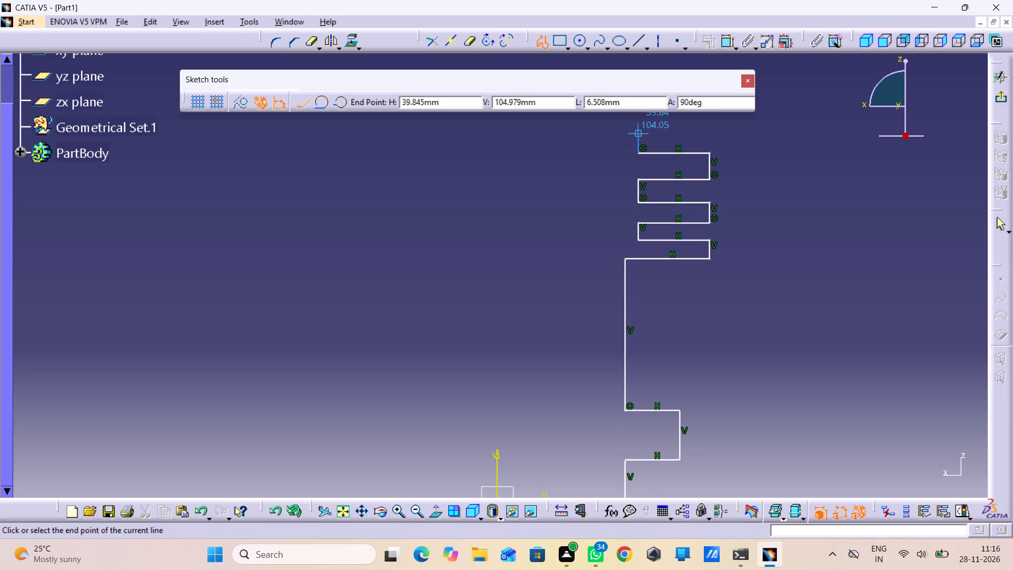
pyautogui.click(637, 128)
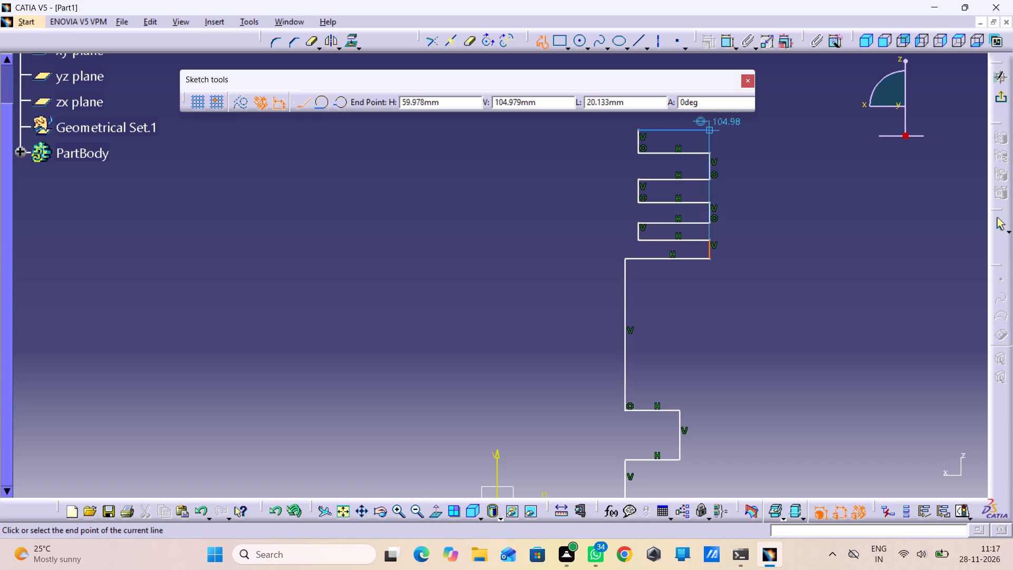
pyautogui.click(708, 128)
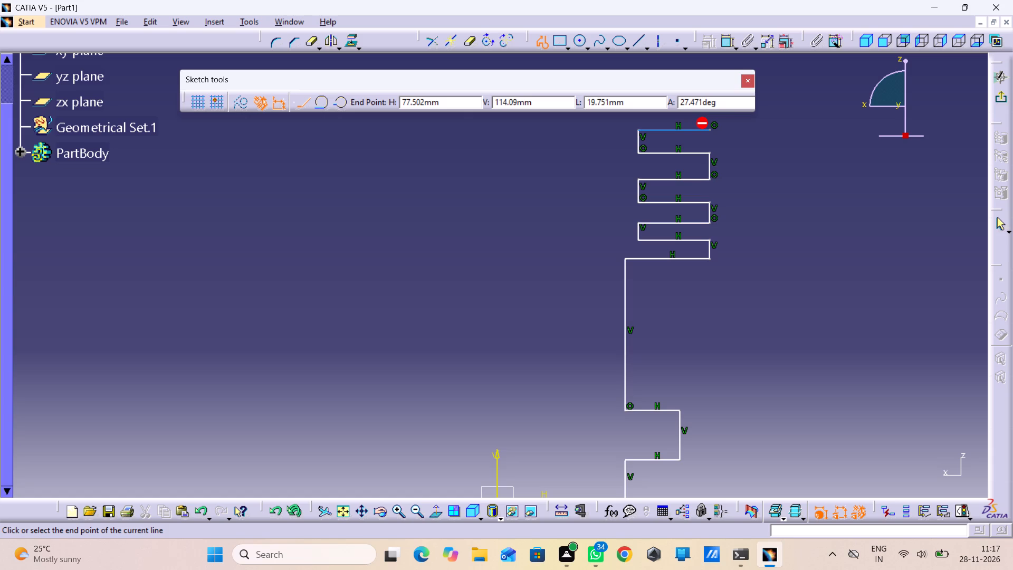
# Extend the square fins upward between H about 40 and 60 mm, from V about 105 to 125 mm.
pyautogui.moveTo(718, 119); pyautogui.dragTo(714, 173, button='middle')
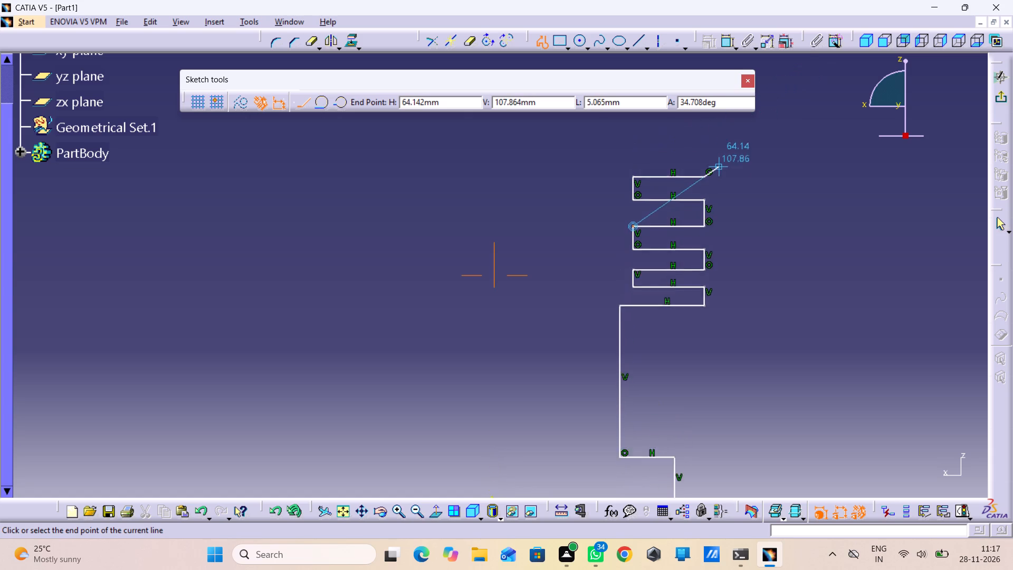
pyautogui.moveTo(714, 173); pyautogui.dragTo(714, 194, button='middle')
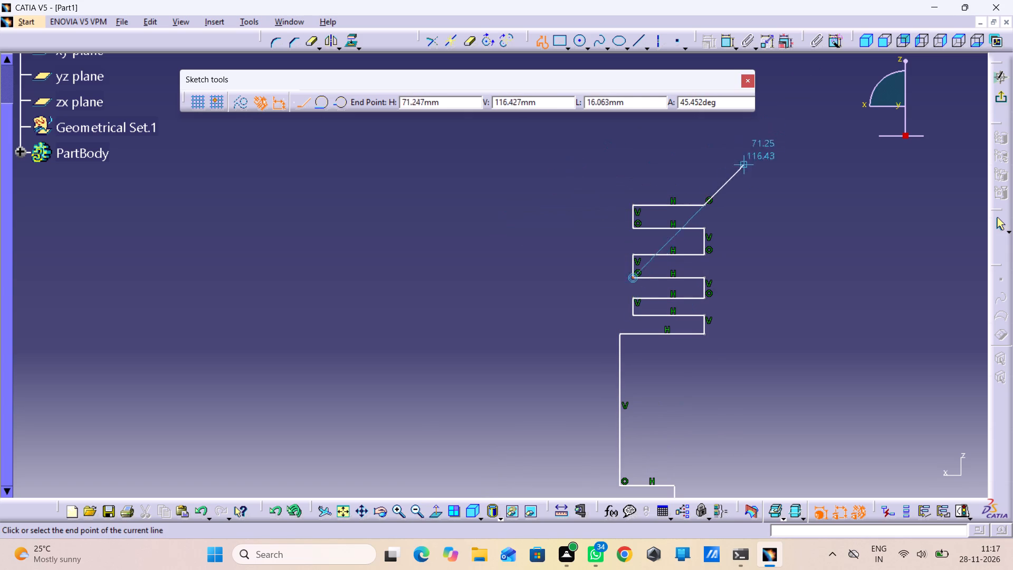
pyautogui.click(703, 176)
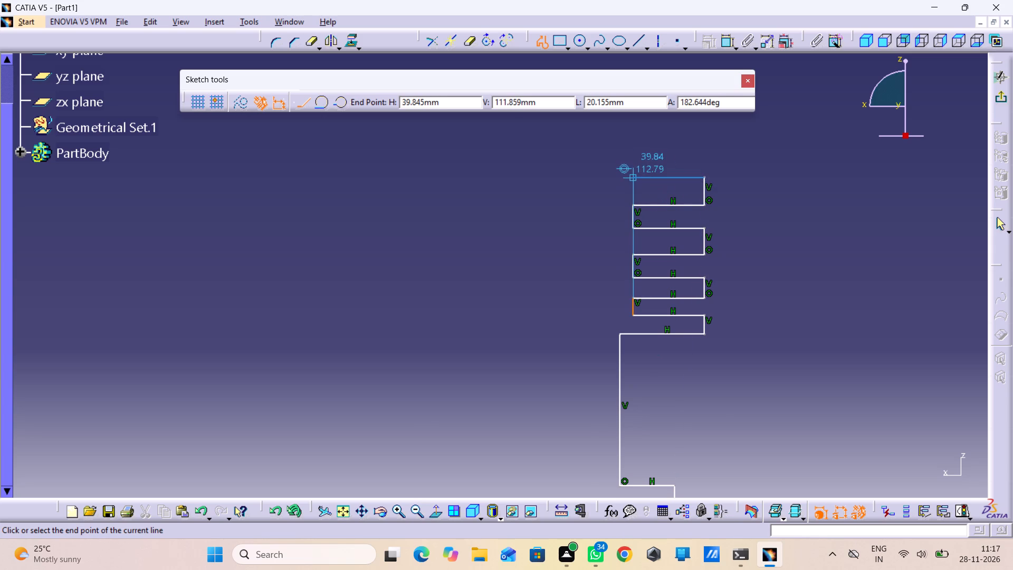
pyautogui.click(636, 177)
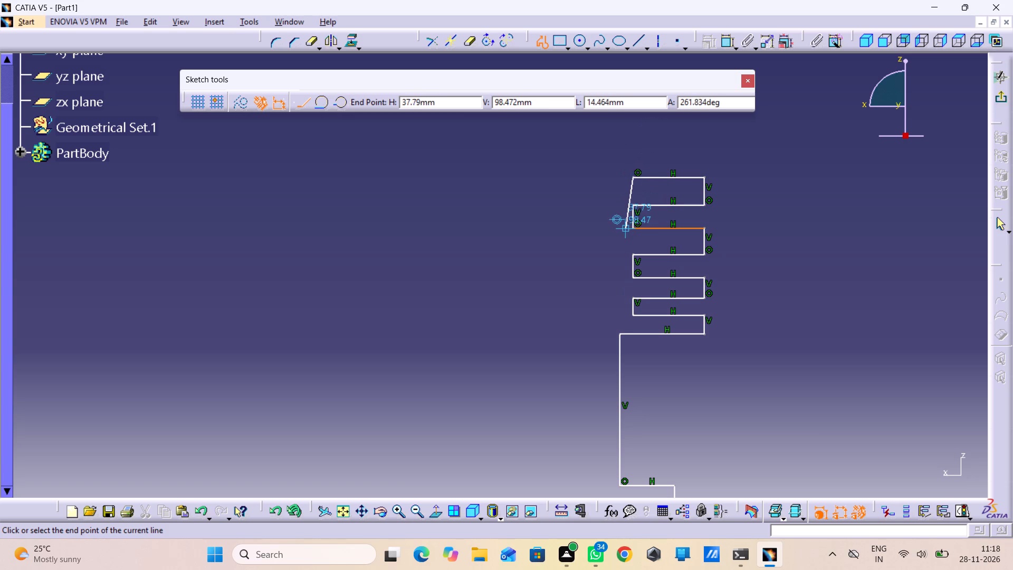
pyautogui.click(633, 154)
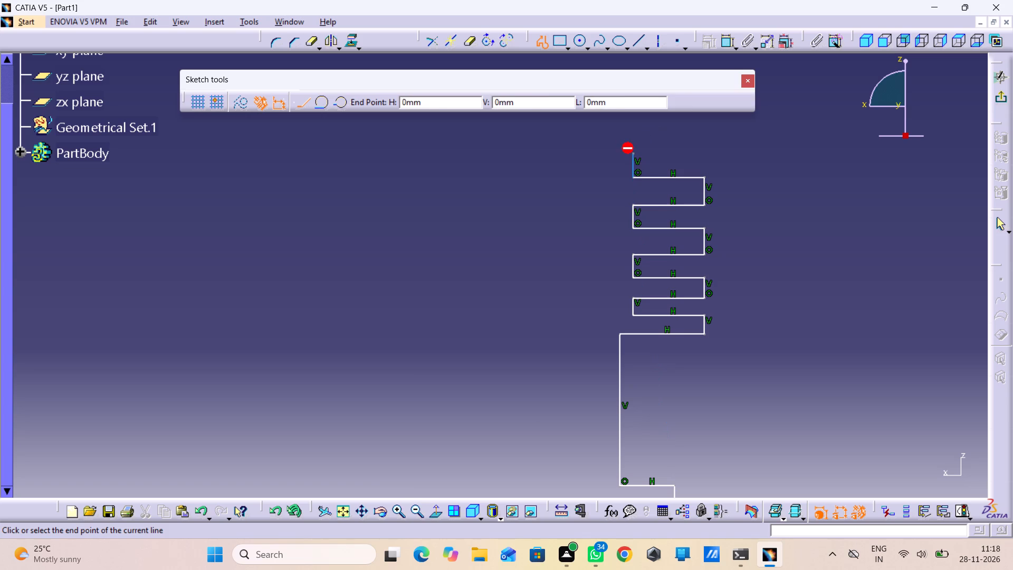
pyautogui.click(706, 156)
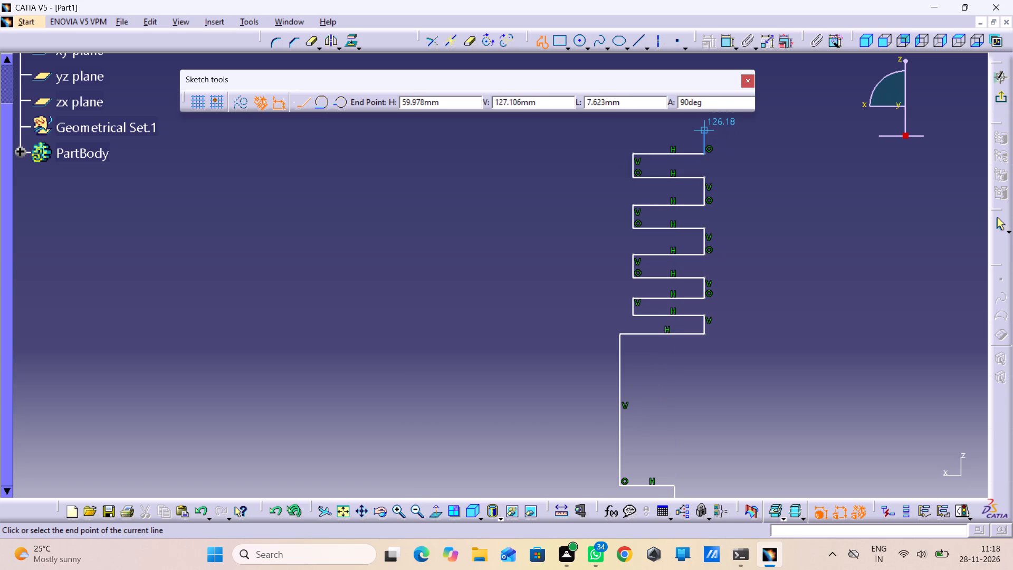
pyautogui.click(706, 132)
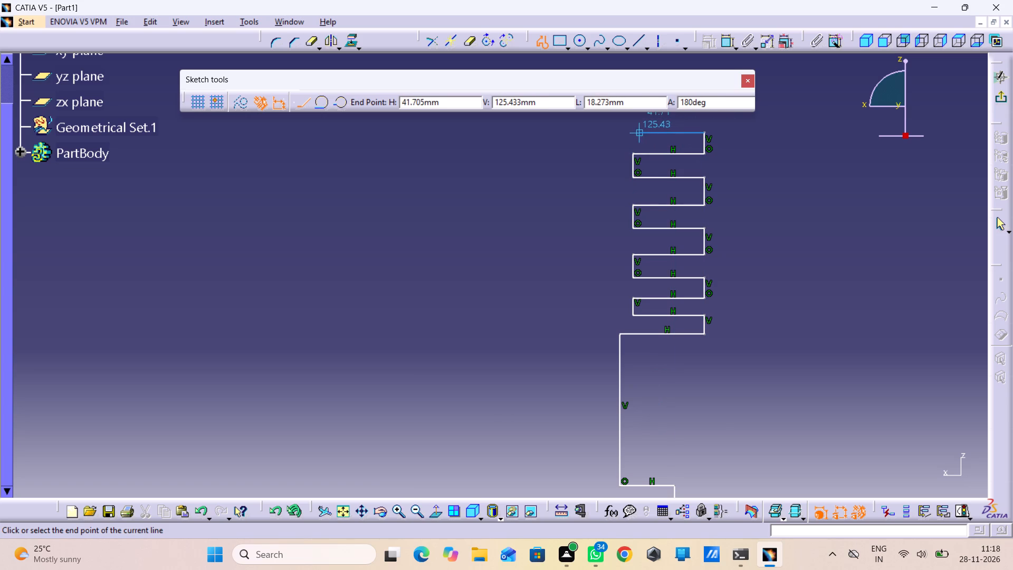
pyautogui.click(632, 132)
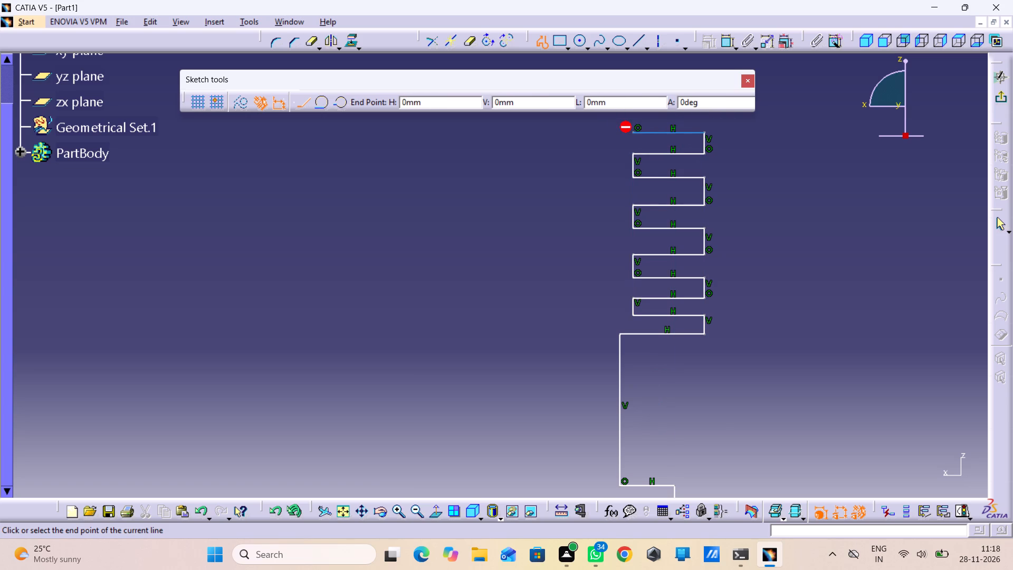
# Add more square fins between H about 40 and 60 mm, from V about 125 up to 147 mm.
pyautogui.moveTo(639, 130); pyautogui.dragTo(635, 220, button='middle')
pyautogui.scroll(1, 635, 220)
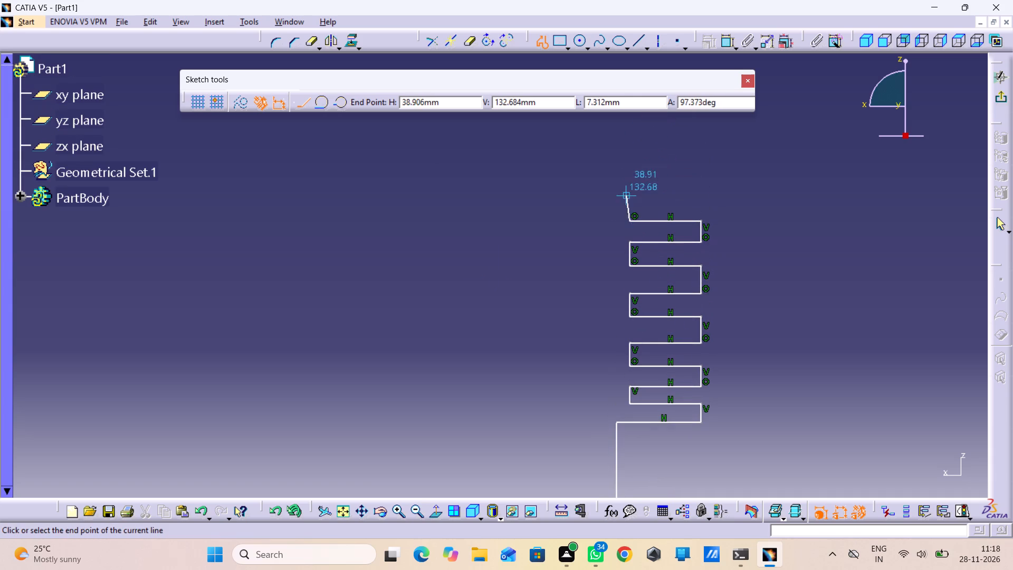
pyautogui.rightClick(631, 187)
pyautogui.click(629, 198)
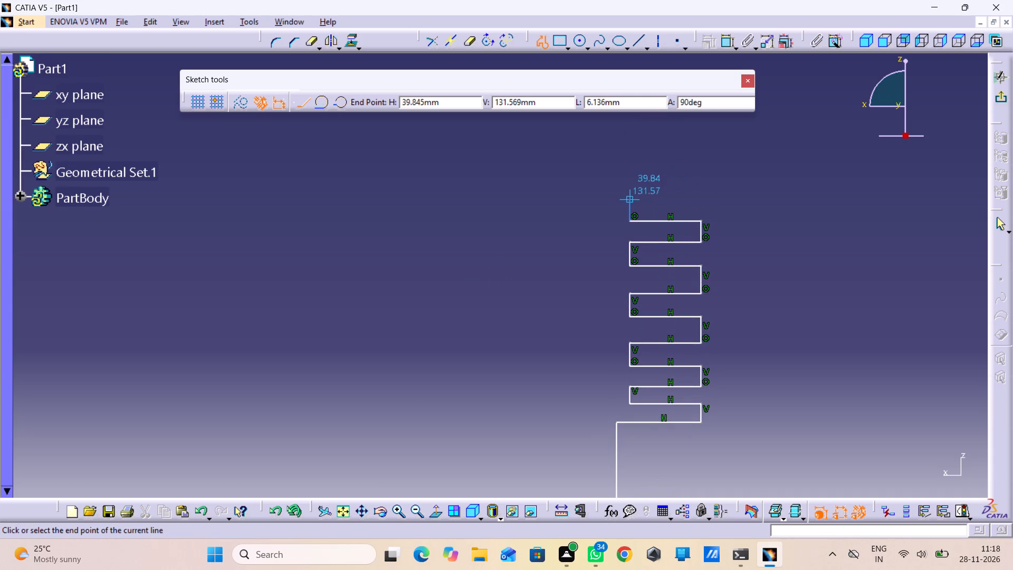
pyautogui.click(632, 199)
pyautogui.click(702, 201)
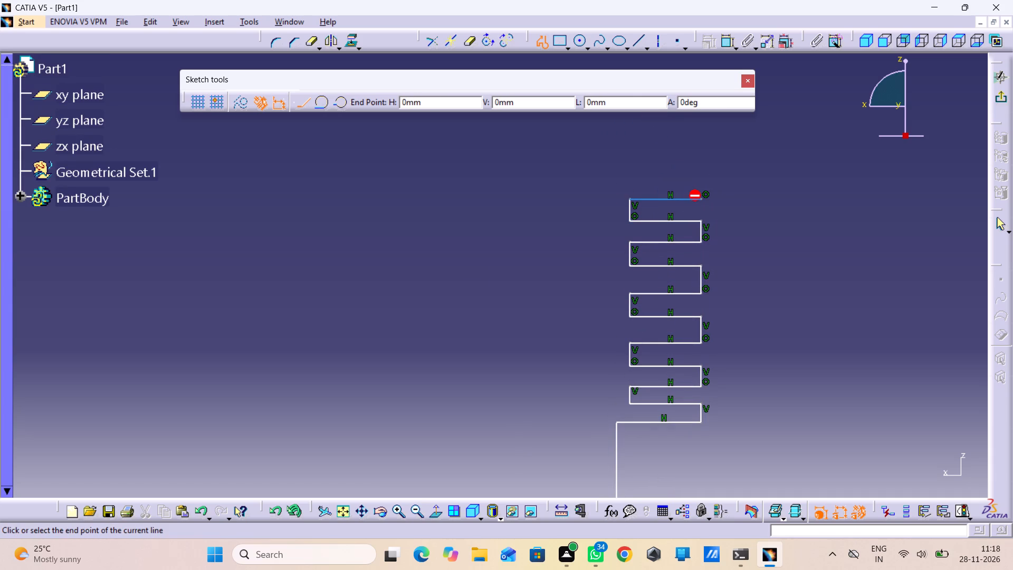
pyautogui.click(700, 172)
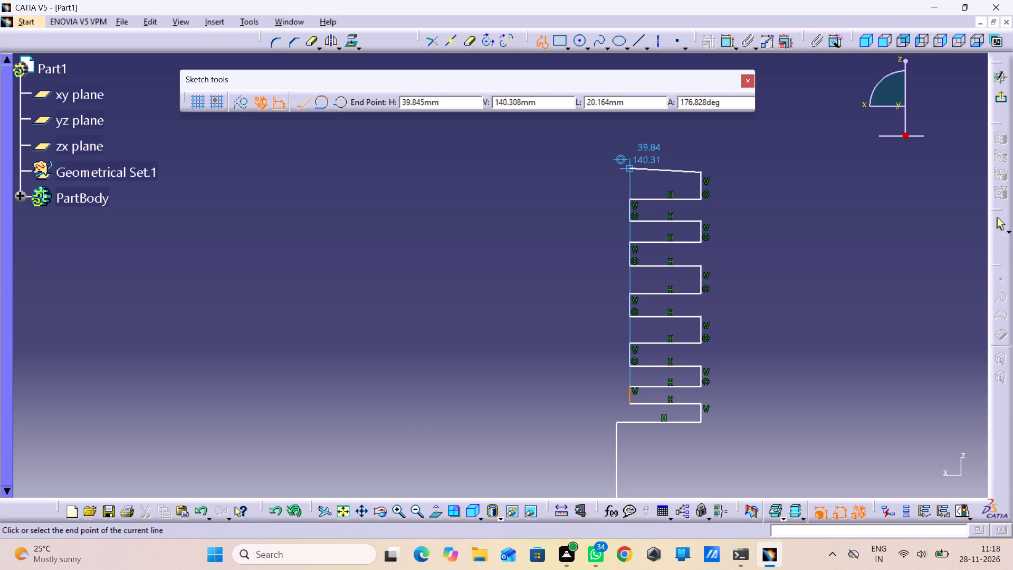
pyautogui.click(631, 170)
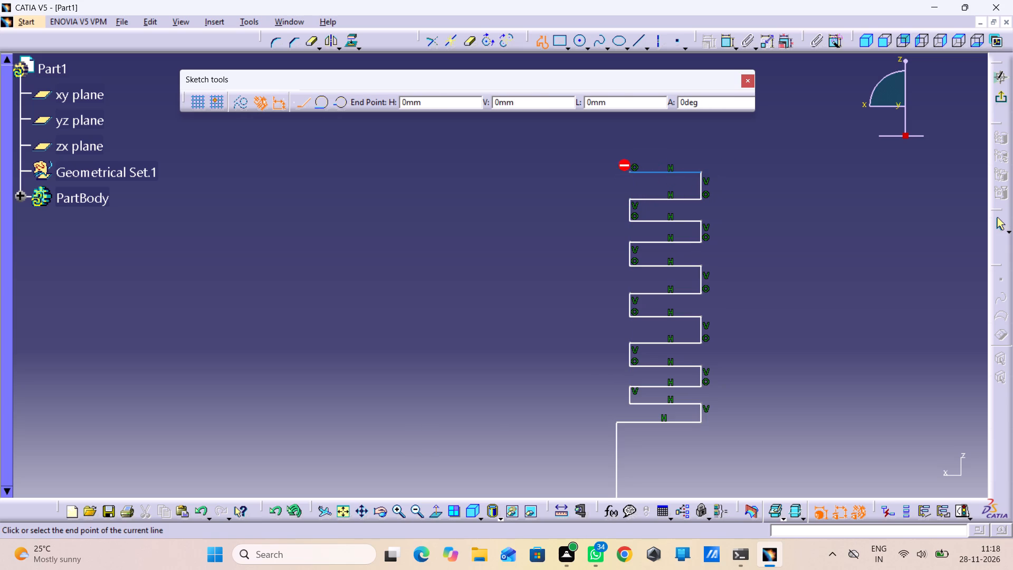
pyautogui.click(631, 146)
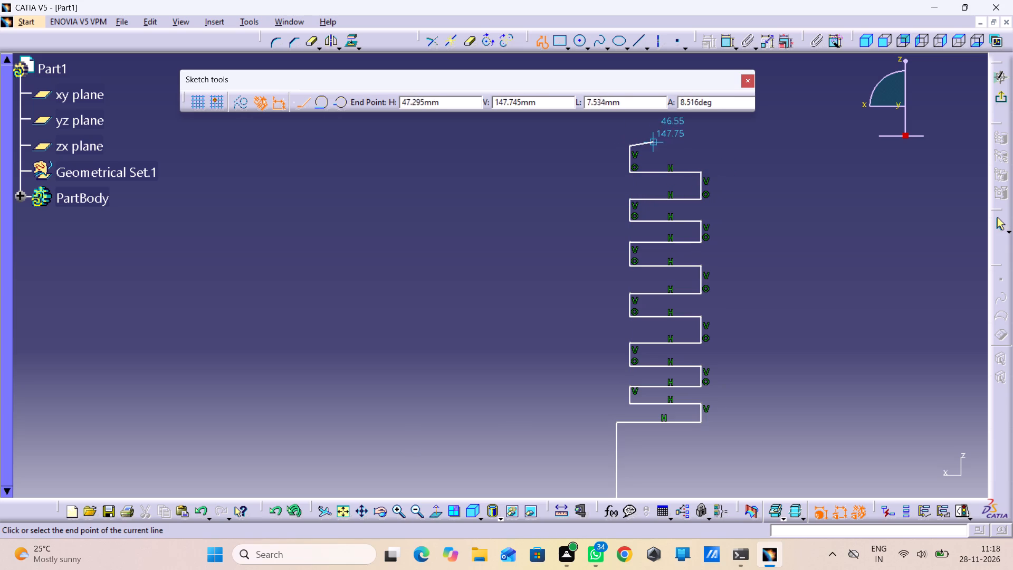
pyautogui.click(702, 148)
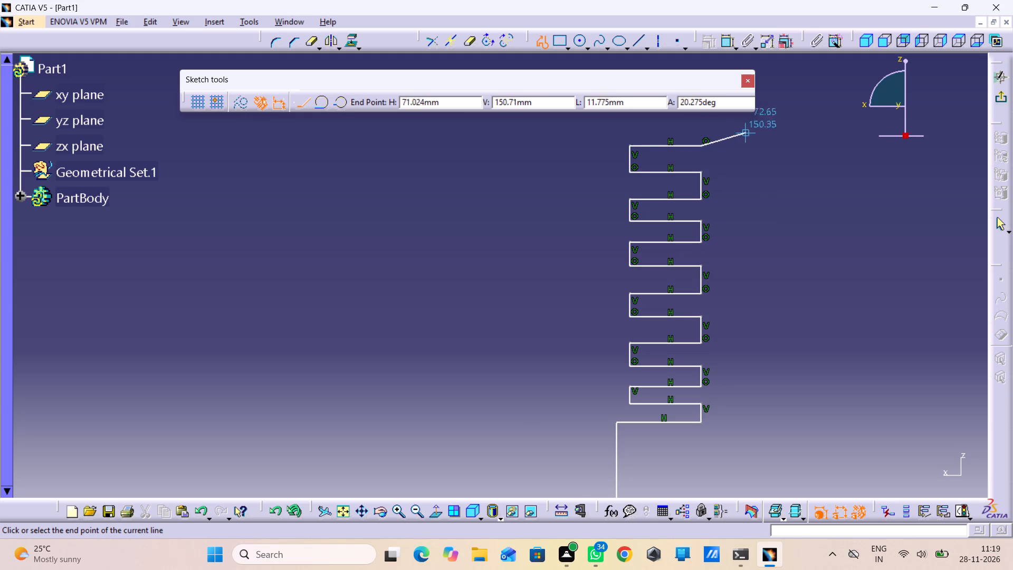
# Finish the fin stack between H about 40 and 60 mm, from V about 147 up to 166 mm.
pyautogui.moveTo(695, 164); pyautogui.dragTo(697, 225, button='middle')
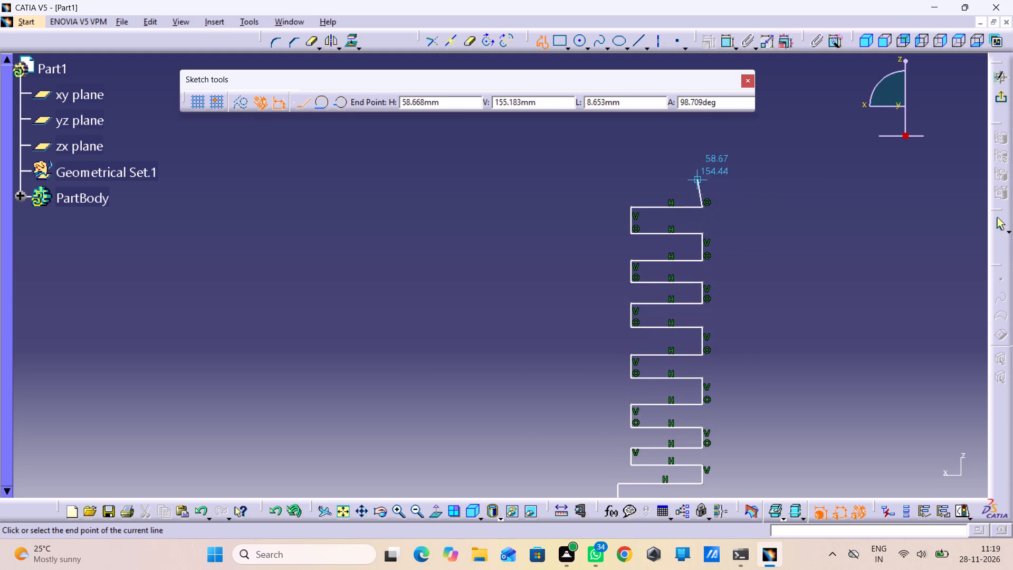
pyautogui.click(704, 182)
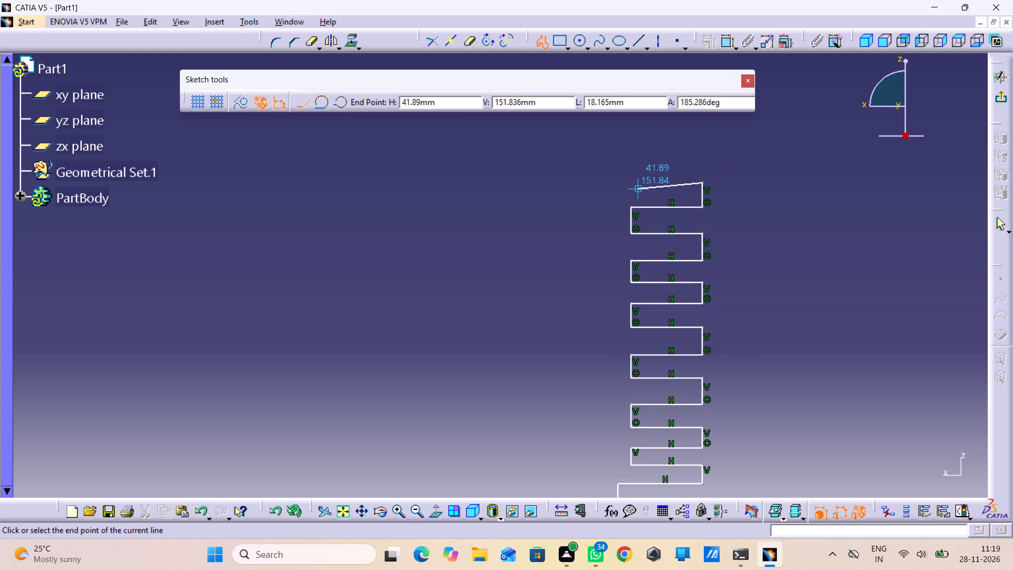
pyautogui.click(630, 180)
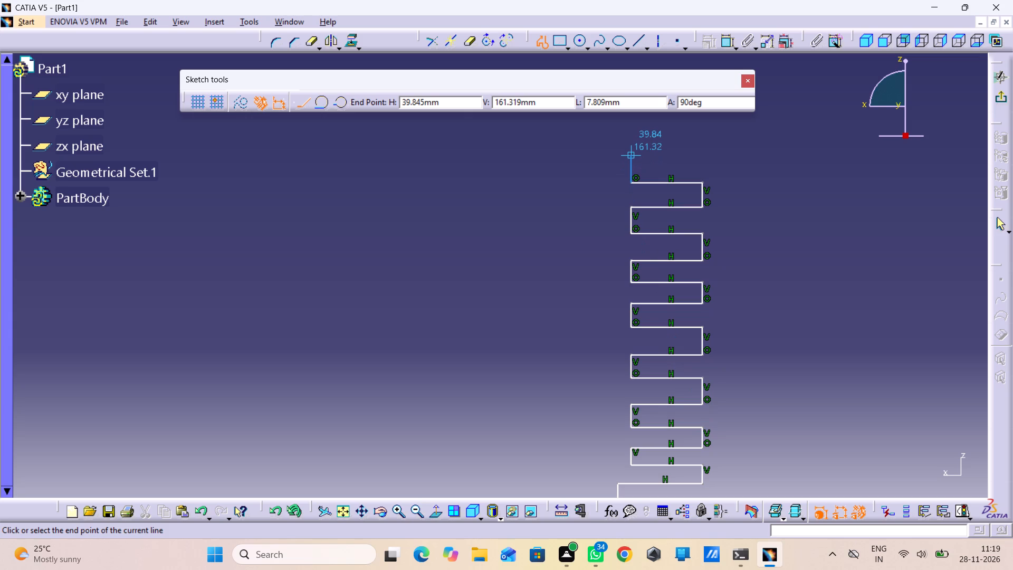
pyautogui.click(632, 158)
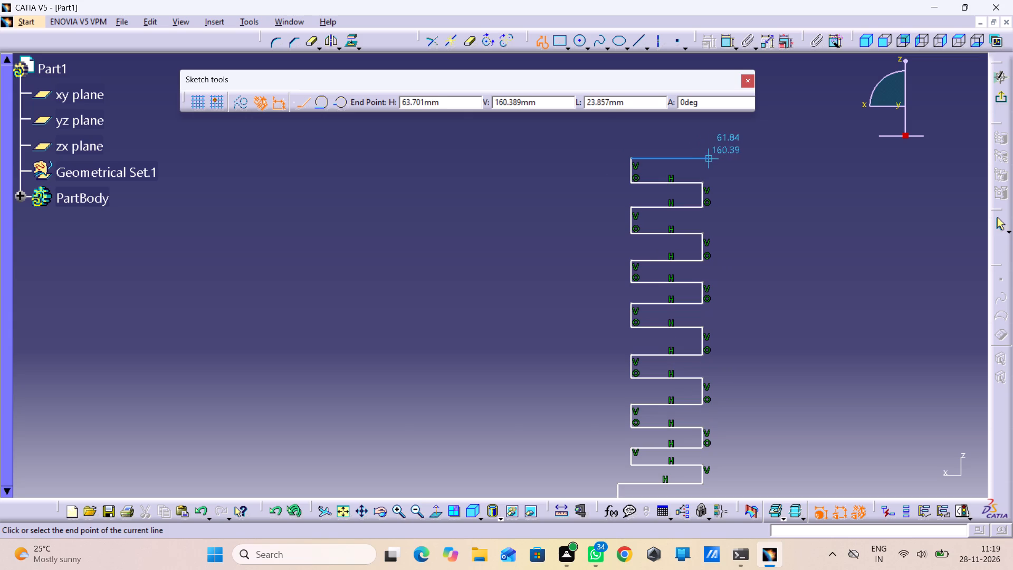
pyautogui.click(700, 156)
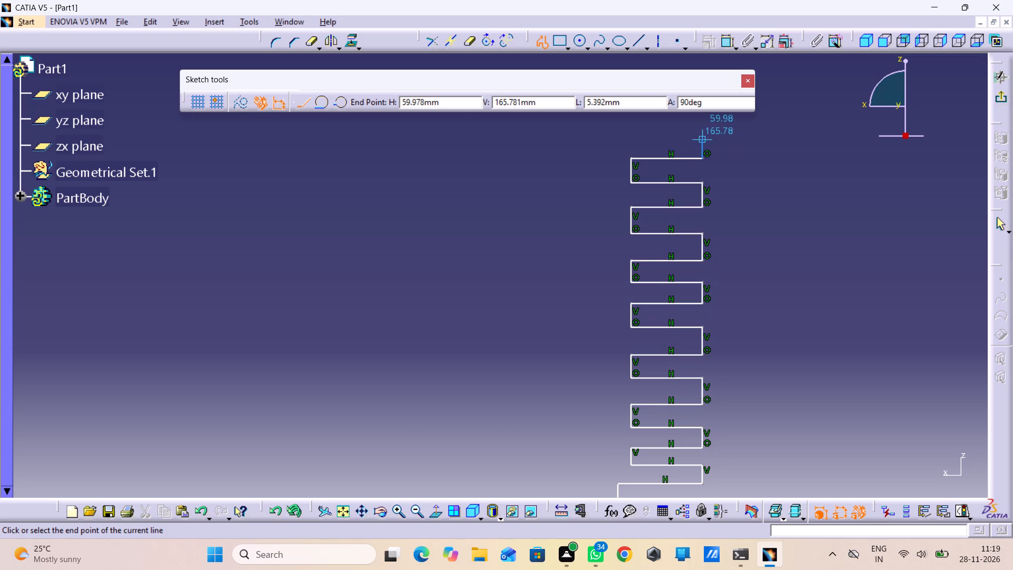
pyautogui.click(700, 138)
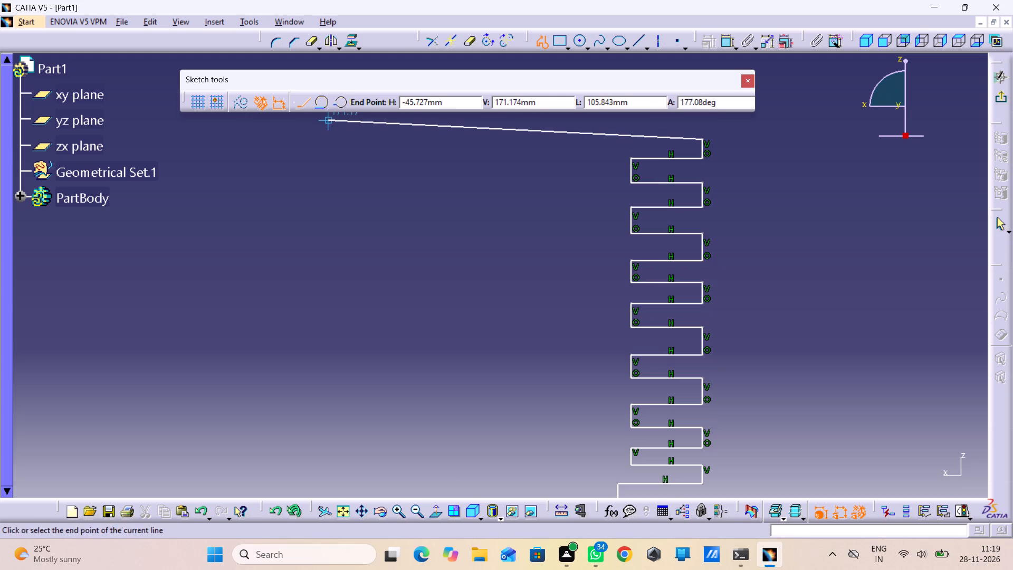
# Add a three-point concave arc at the top outer corner, ending at H about 53 mm, V about 173 mm.
pyautogui.click(341, 101)
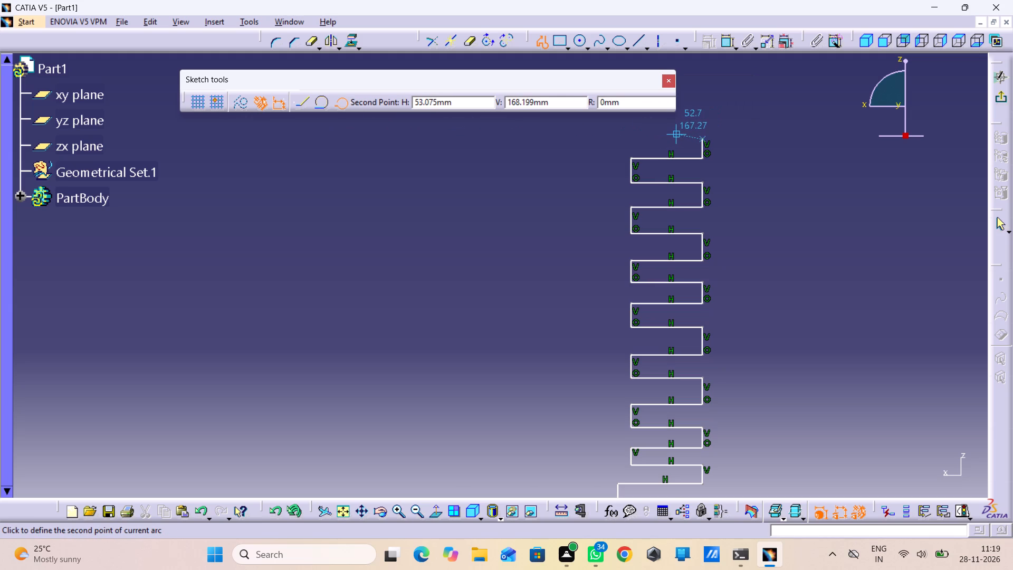
pyautogui.click(685, 132)
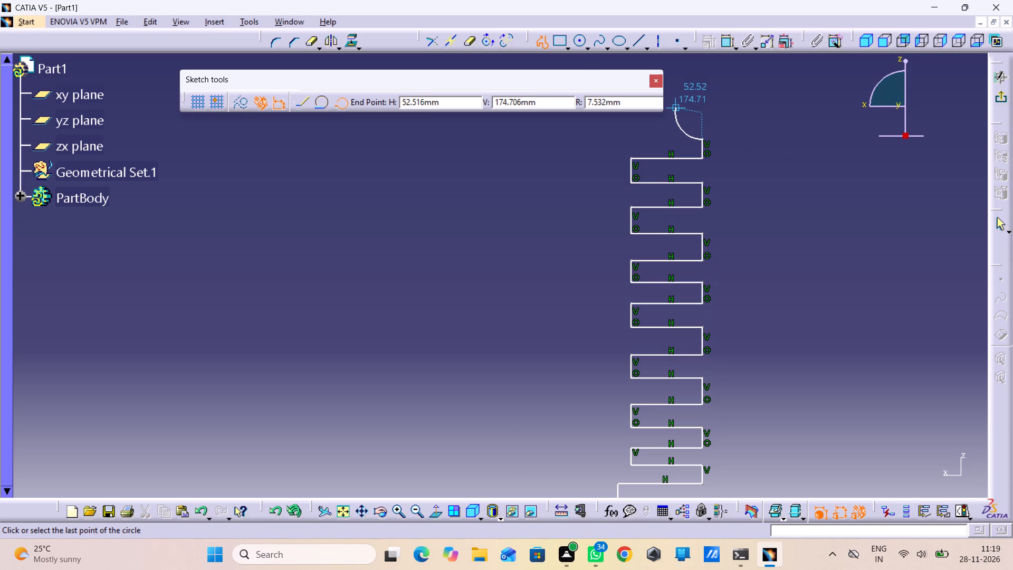
pyautogui.click(678, 111)
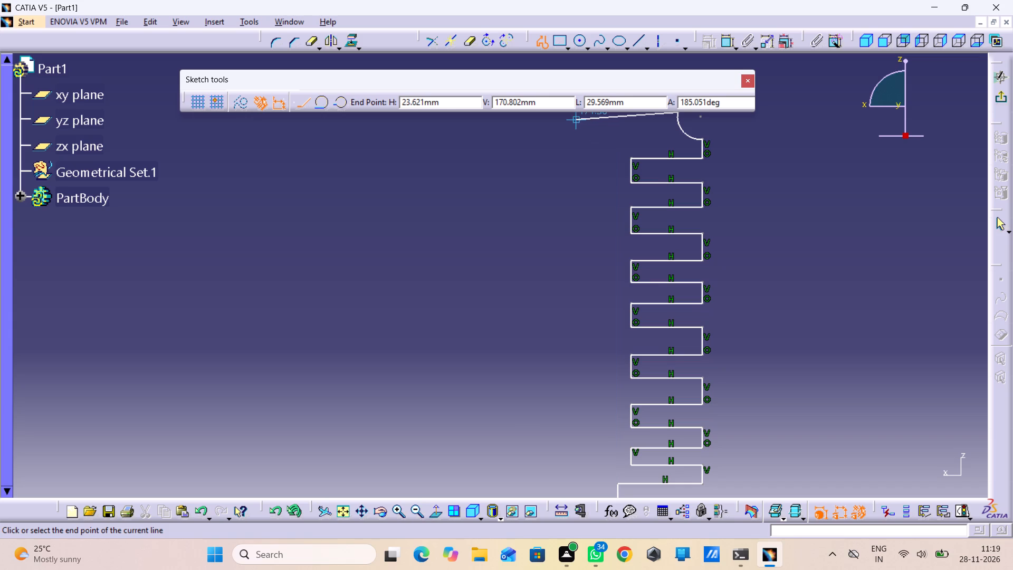
# Draw the top horizontal segment from the arc's end inward to H about 20 mm at V about 173 mm.
pyautogui.moveTo(572, 122); pyautogui.dragTo(573, 160, button='middle')
pyautogui.rightClick(572, 122)
pyautogui.moveTo(573, 160); pyautogui.dragTo(678, 178, button='middle')
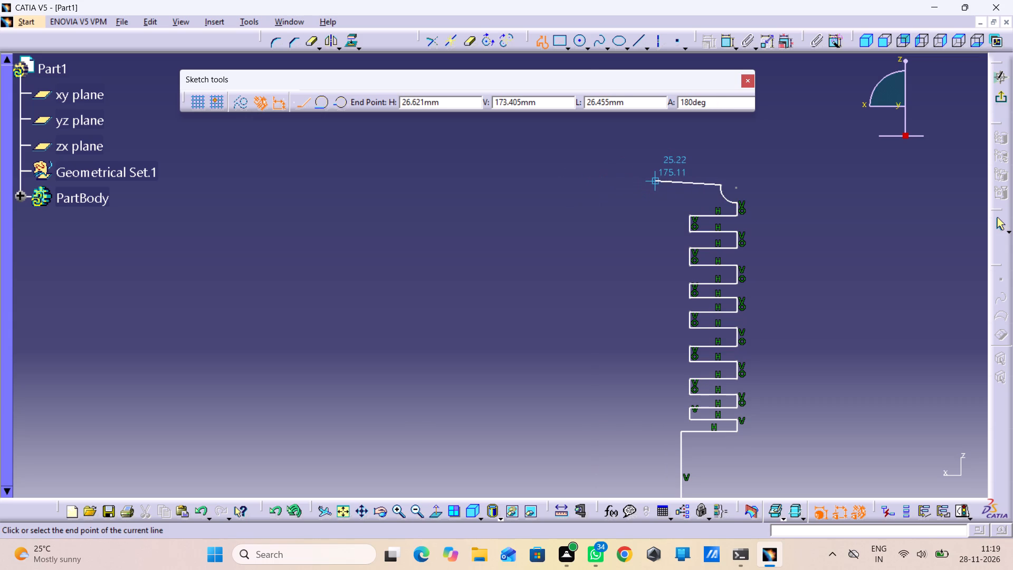
pyautogui.click(644, 185)
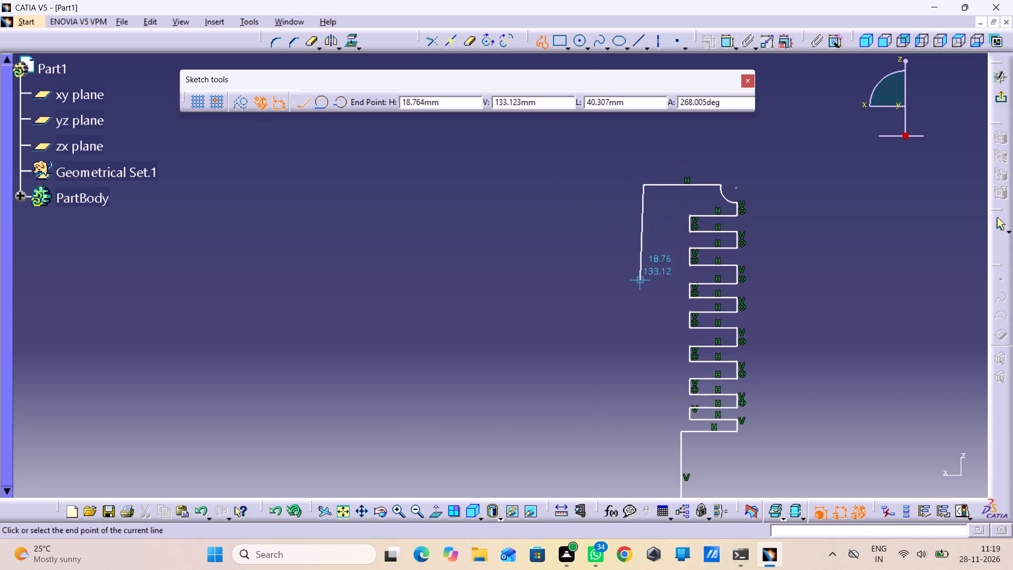
# Run the inner side of the profile down from the top segment's inner end toward the H axis.
pyautogui.moveTo(641, 299); pyautogui.dragTo(646, 345, button='middle')
pyautogui.rightClick(641, 301)
pyautogui.moveTo(642, 340); pyautogui.dragTo(682, 226, button='middle')
pyautogui.scroll(1, 681, 230)
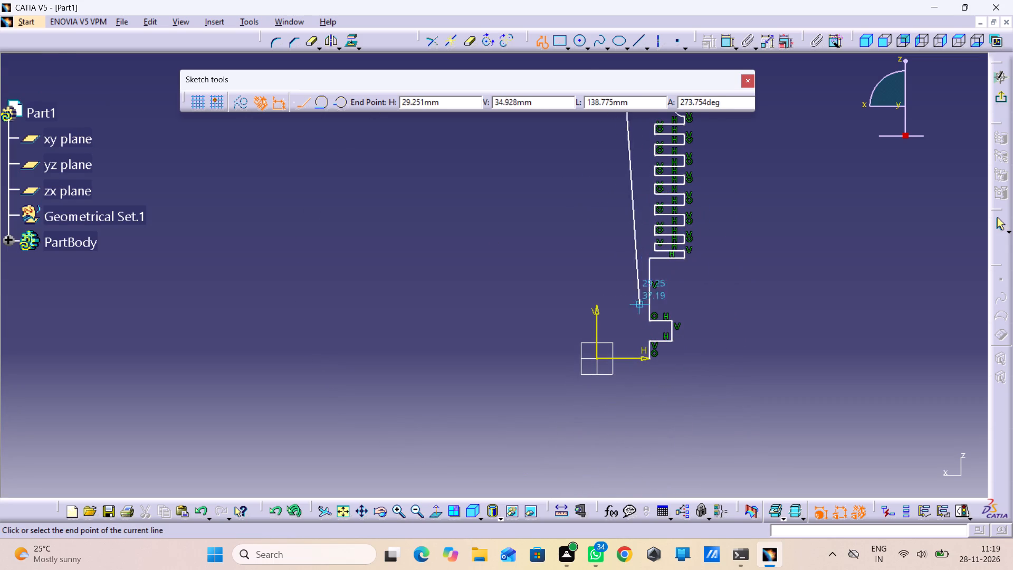
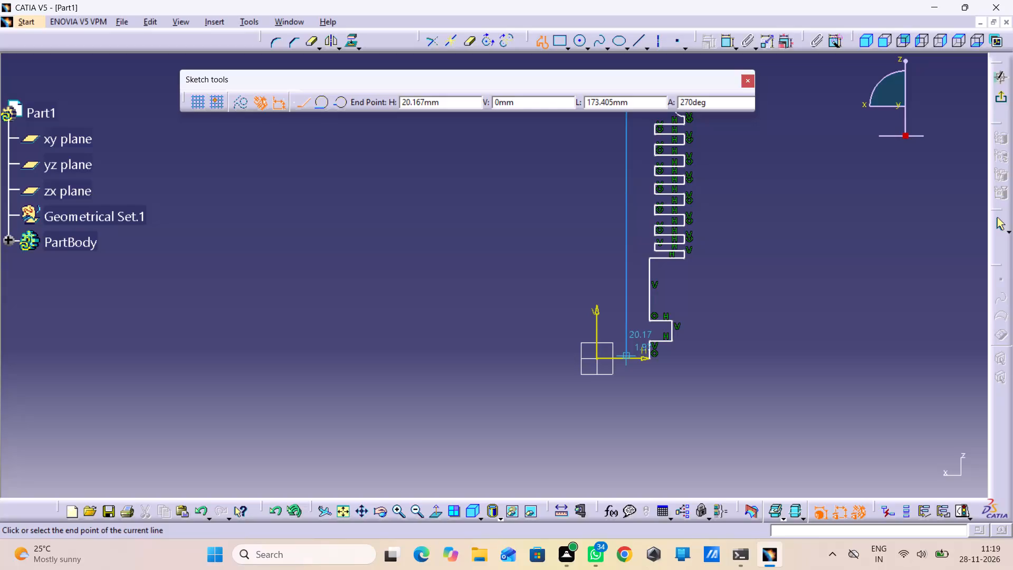
# End the inner vertical side on the H axis at H about 20 mm and close the profile along the axis to its starting point.
pyautogui.click(627, 360)
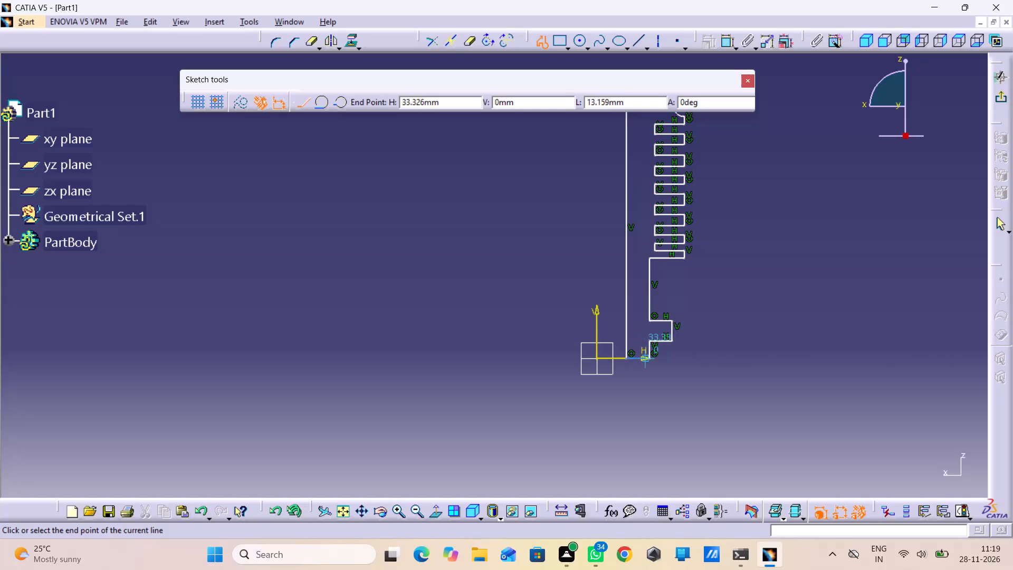
pyautogui.click(649, 359)
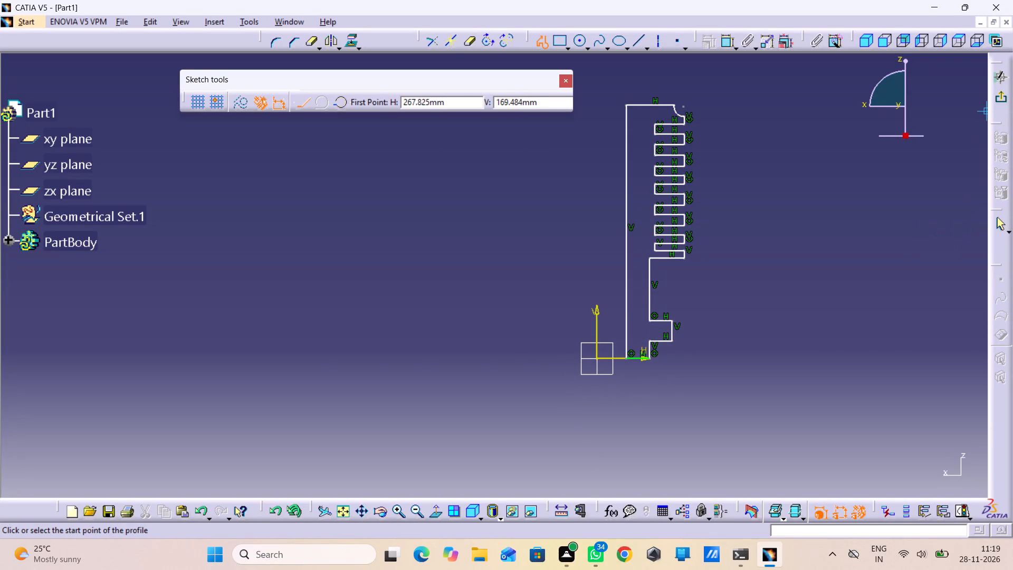
pyautogui.click(544, 42)
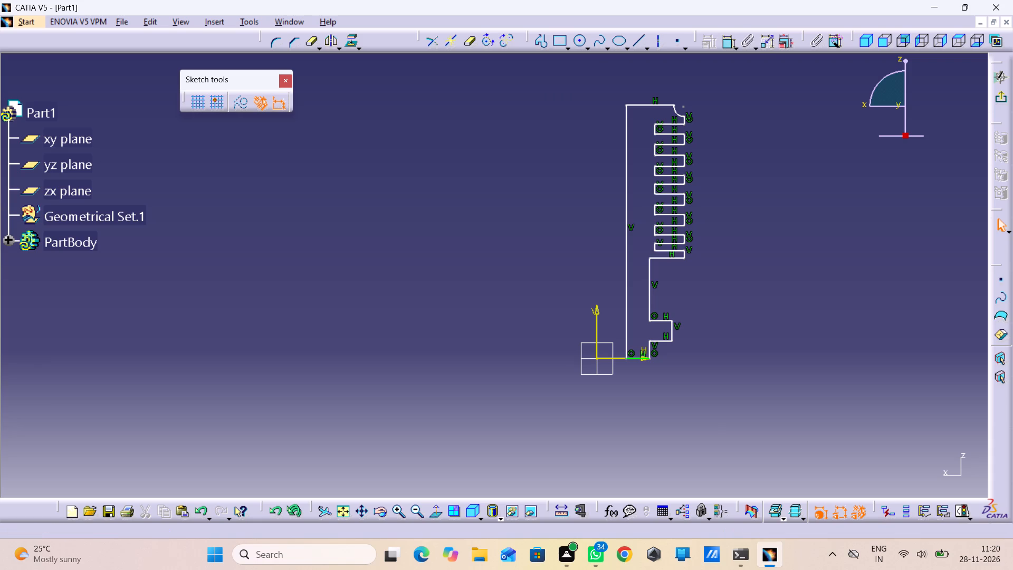
# Dimension the height from the profile's bottom edge to the underside of the lowest fin and set it to 27 mm.
pyautogui.doubleClick(727, 41)
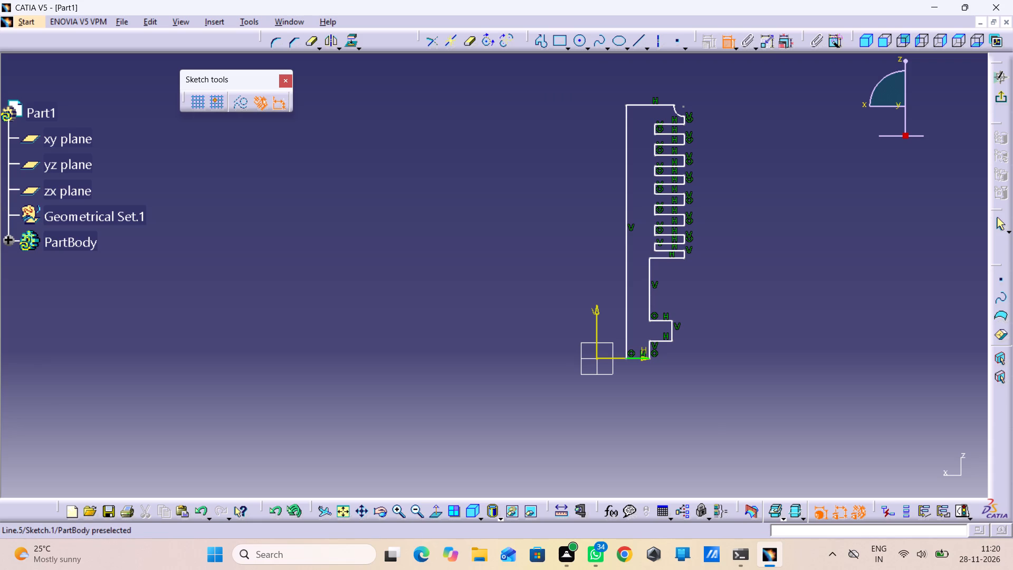
pyautogui.moveTo(644, 364); pyautogui.dragTo(660, 302, button='middle')
pyautogui.rightClick(644, 364)
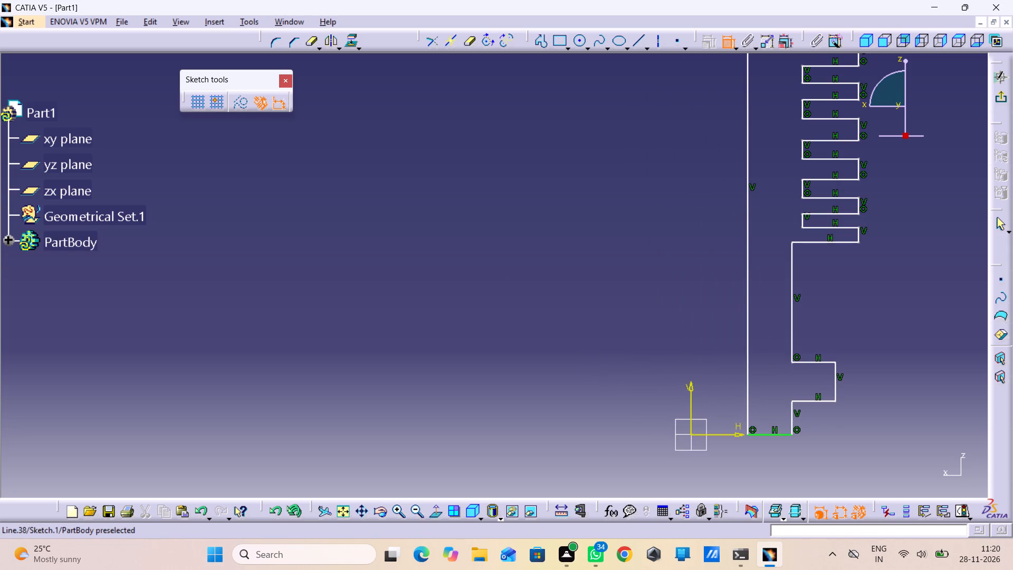
pyautogui.click(782, 435)
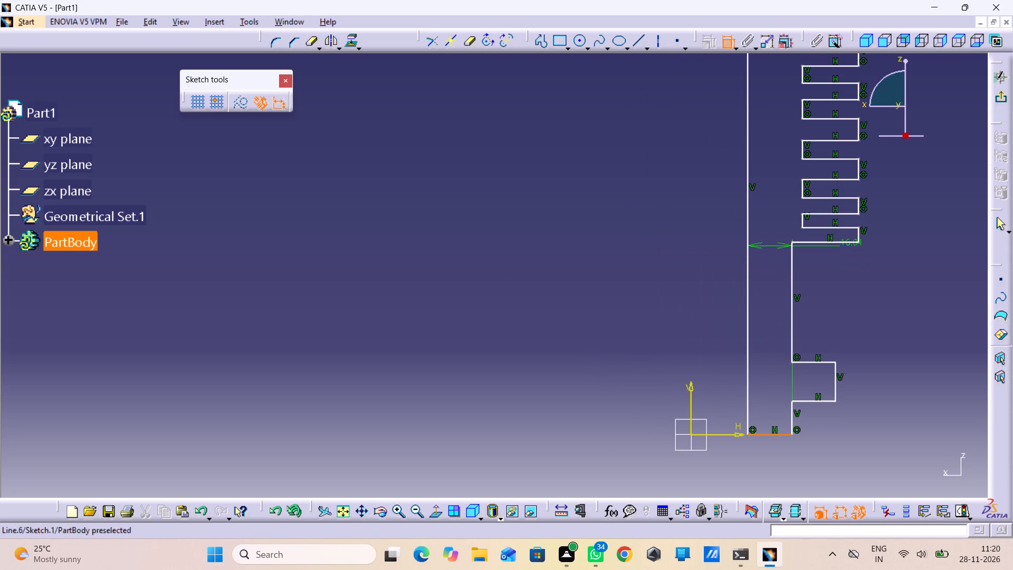
pyautogui.moveTo(847, 242); pyautogui.dragTo(845, 249)
pyautogui.click(878, 345)
pyautogui.doubleClick(876, 340)
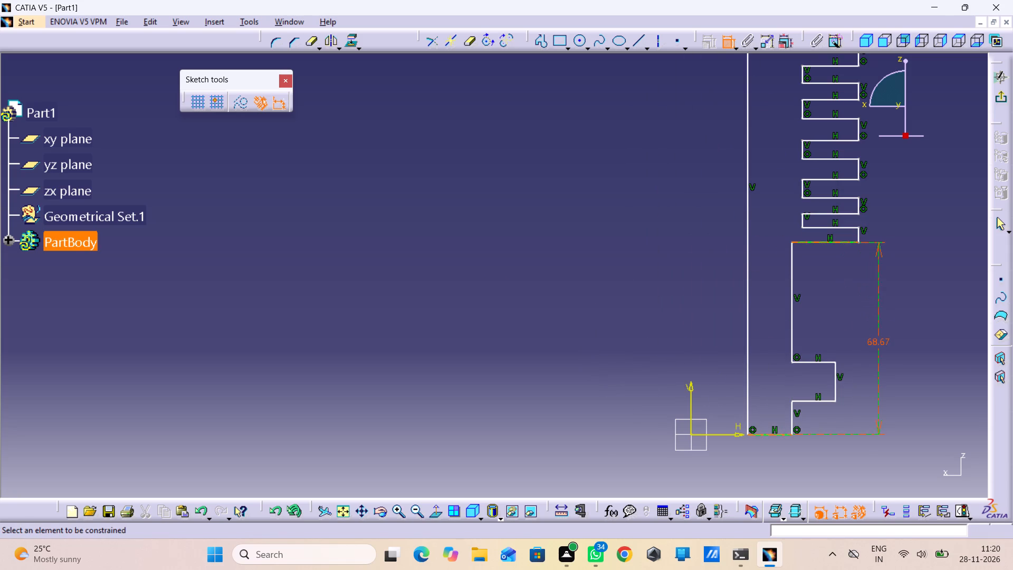
pyautogui.write('27')
pyautogui.press('Return')
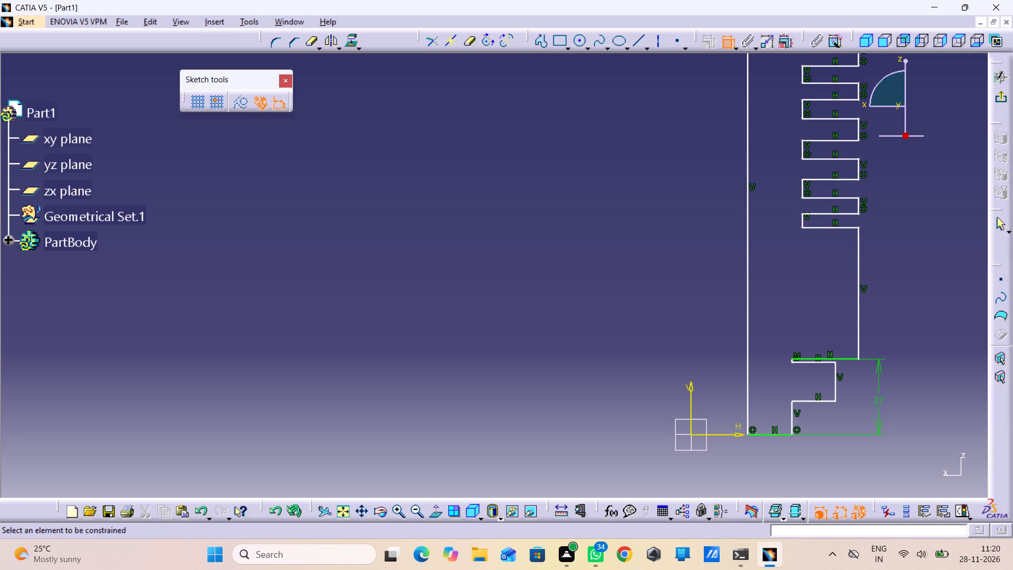
# Dimension the height from the bottom edge to the small step's lower horizontal edge and set it to 7 mm.
pyautogui.click(814, 402)
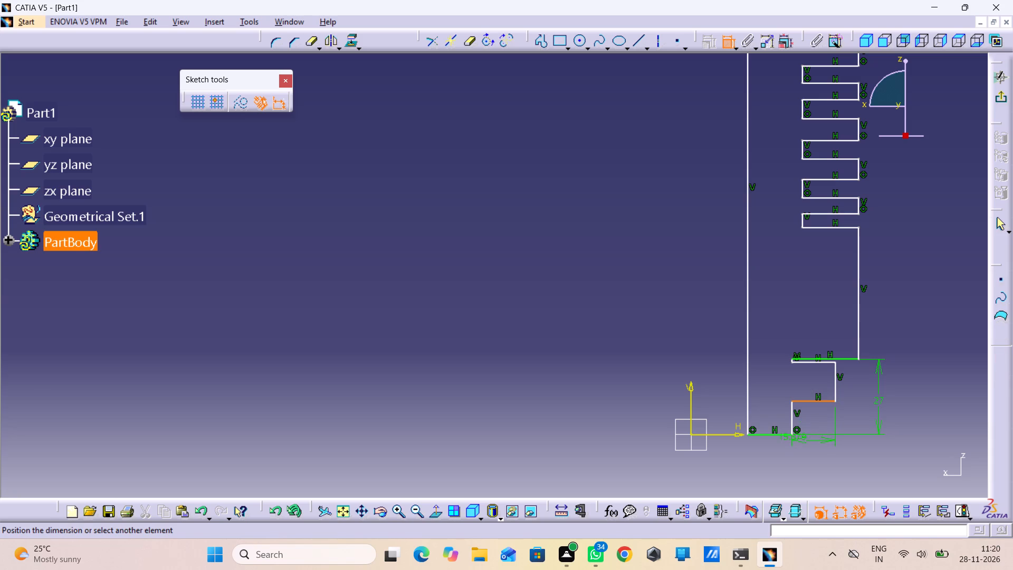
pyautogui.click(783, 434)
pyautogui.click(850, 425)
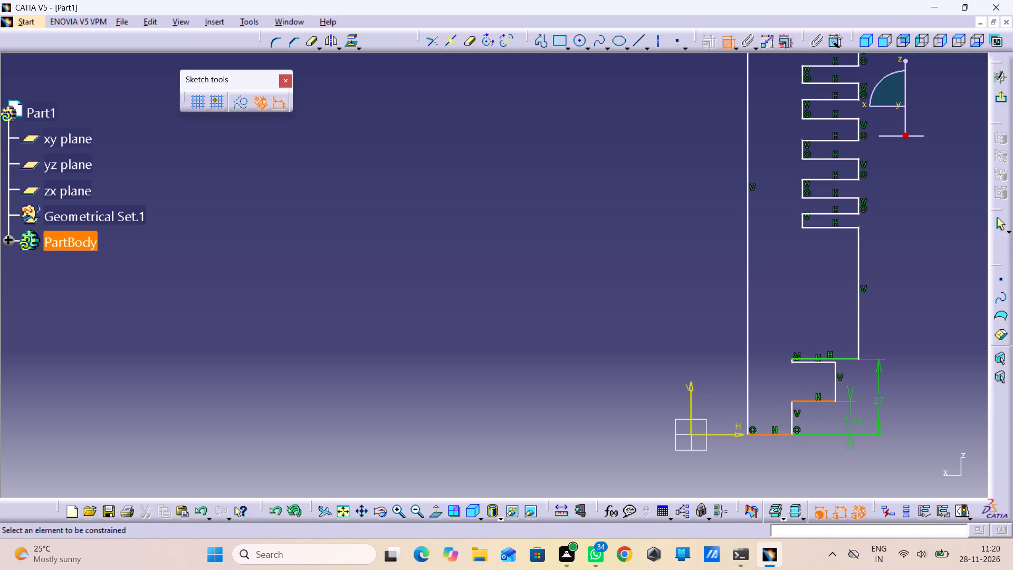
pyautogui.doubleClick(847, 416)
pyautogui.press('7')
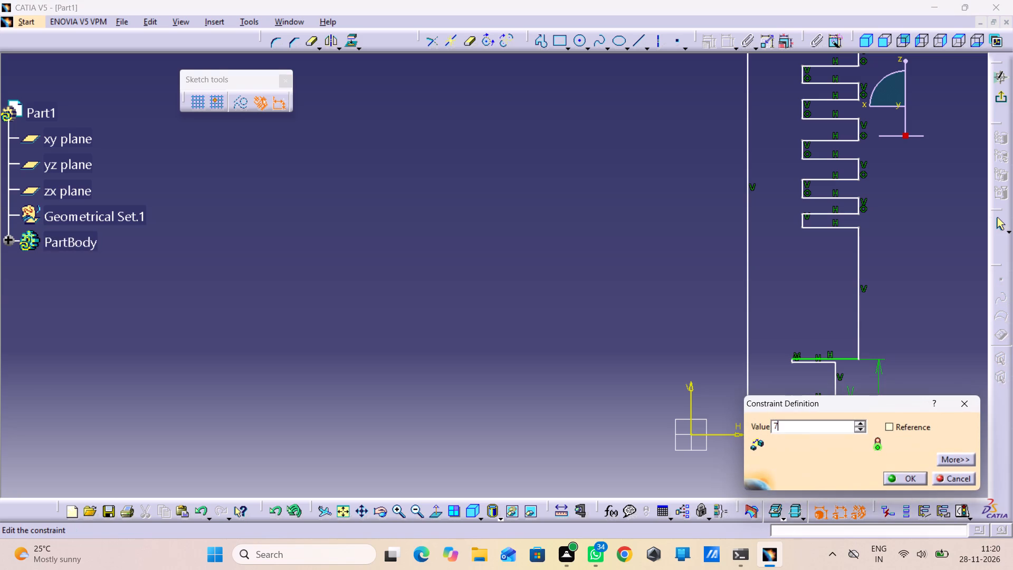
pyautogui.press('Return')
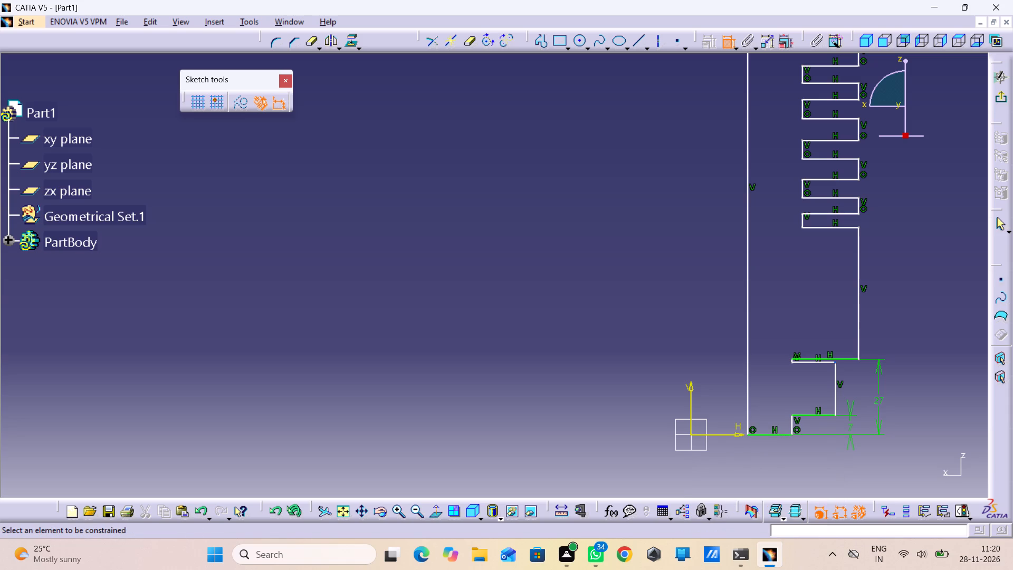
# Dimension the gap between the small step's upper edge and the lowest fin's underside and set it to 15 mm.
pyautogui.click(820, 363)
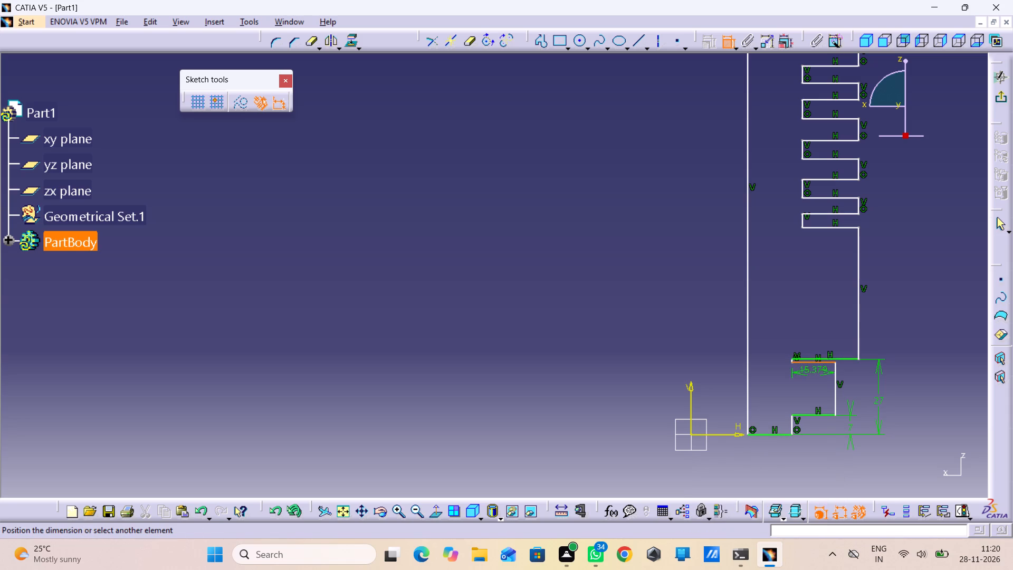
pyautogui.click(846, 358)
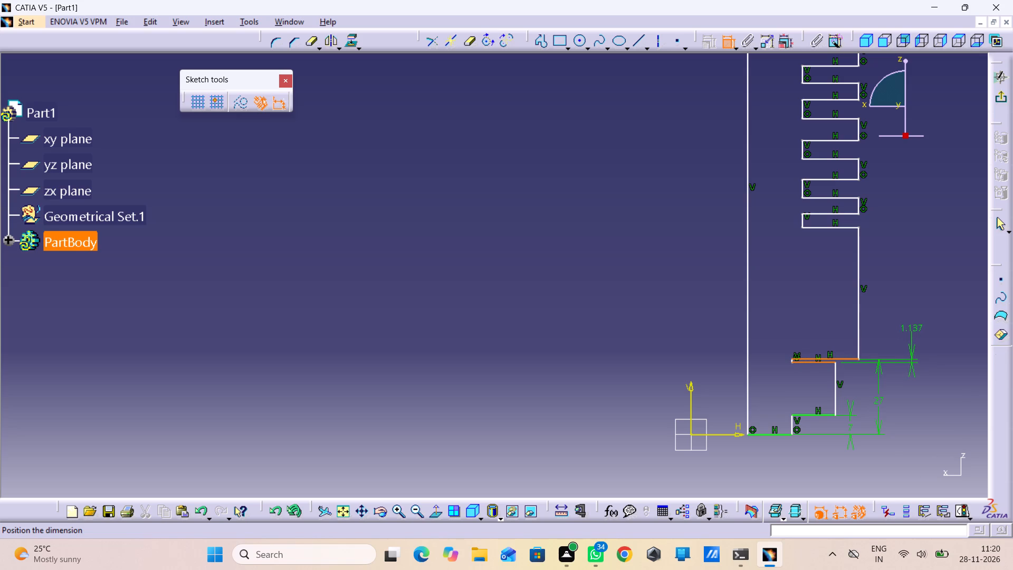
pyautogui.click(912, 322)
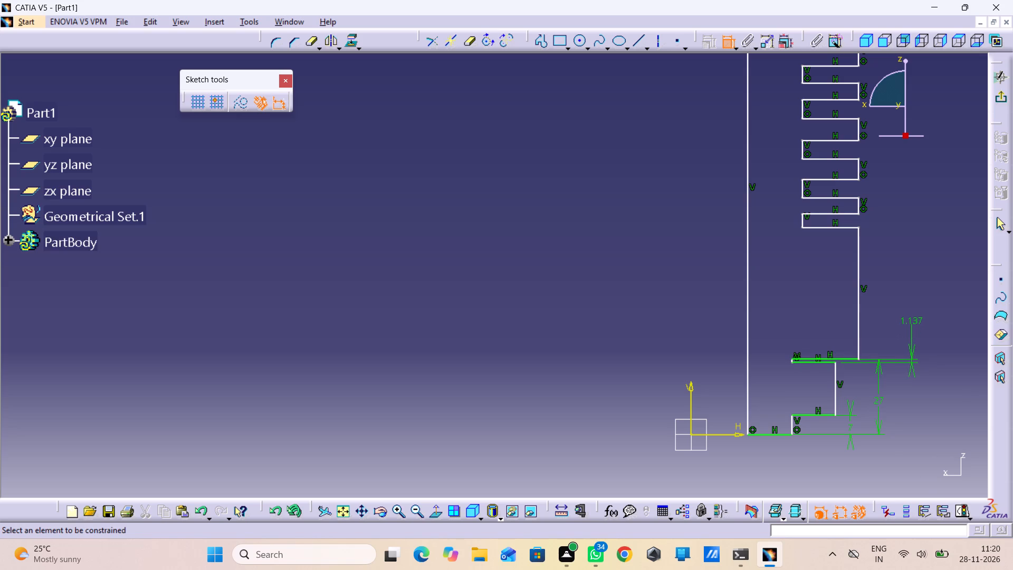
pyautogui.doubleClick(912, 322)
pyautogui.write('15')
pyautogui.press('Return')
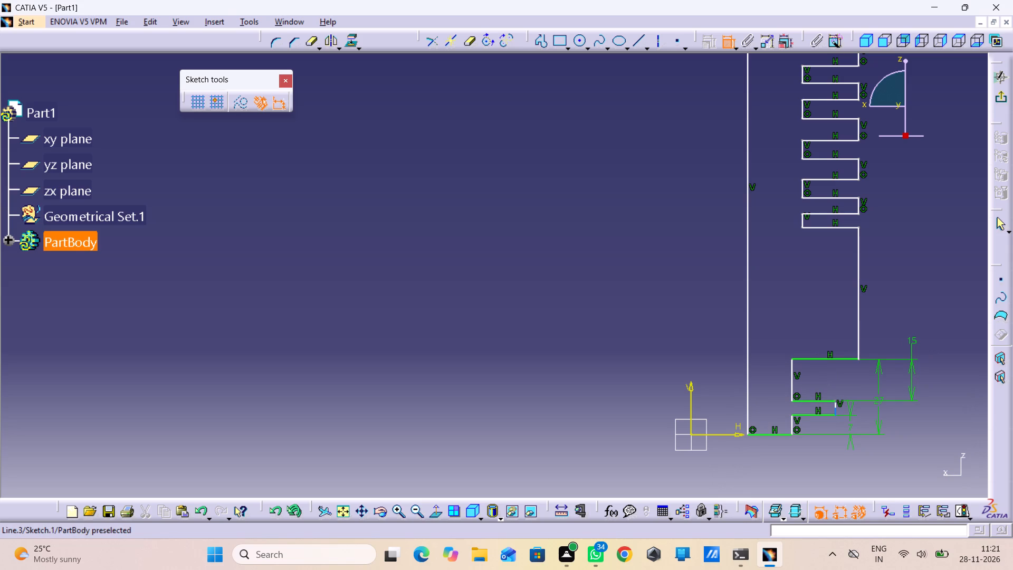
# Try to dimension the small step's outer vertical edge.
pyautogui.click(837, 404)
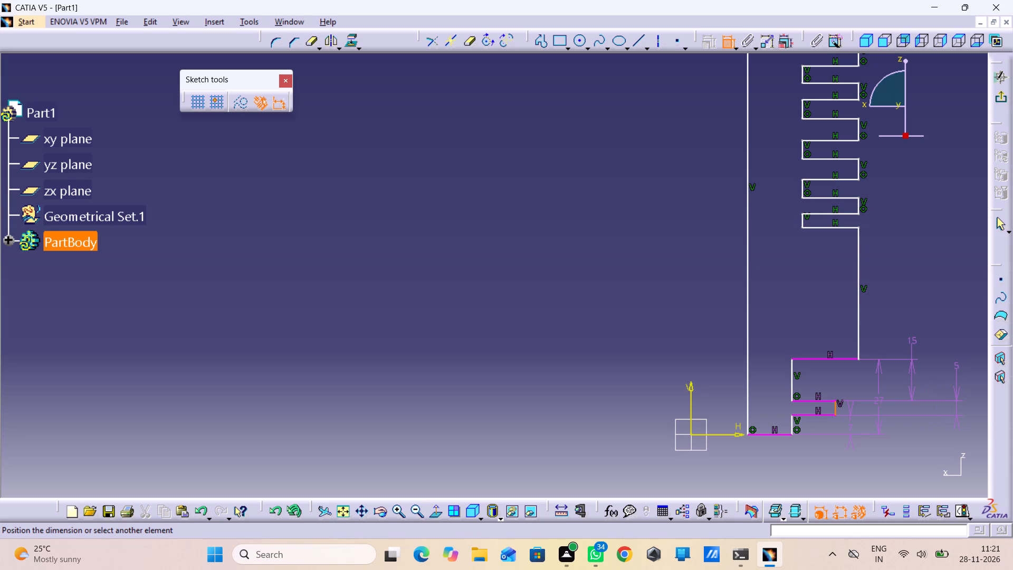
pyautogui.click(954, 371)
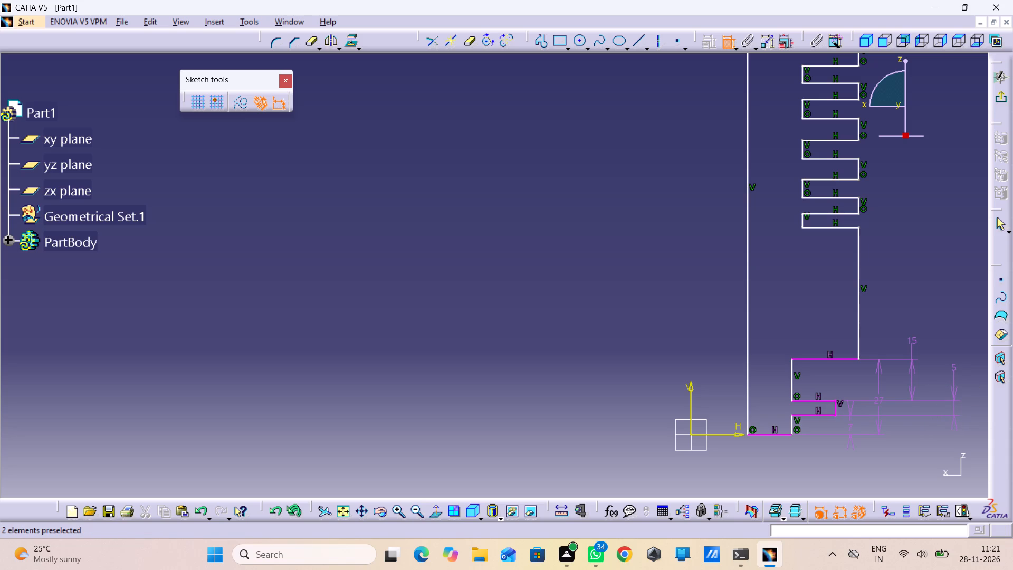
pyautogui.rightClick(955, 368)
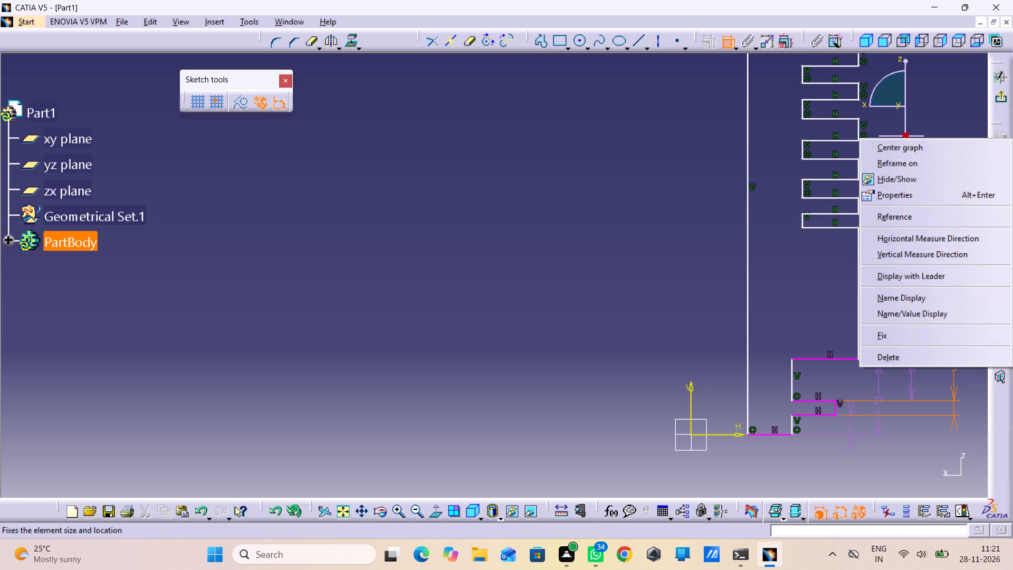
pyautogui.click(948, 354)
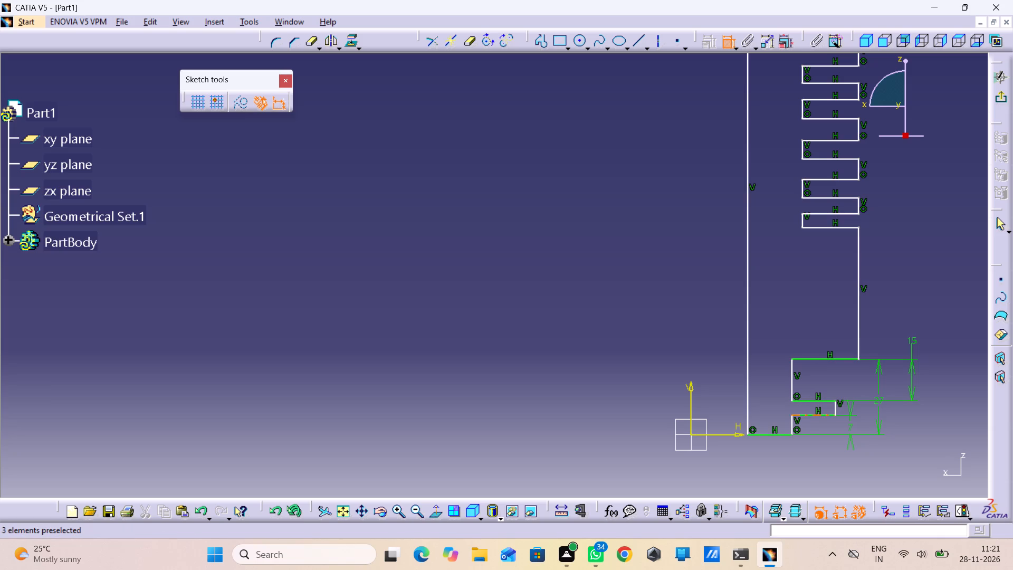
# Delete the 27 mm height dimension and dimension the small step's outer vertical edge in its place.
pyautogui.rightClick(880, 364)
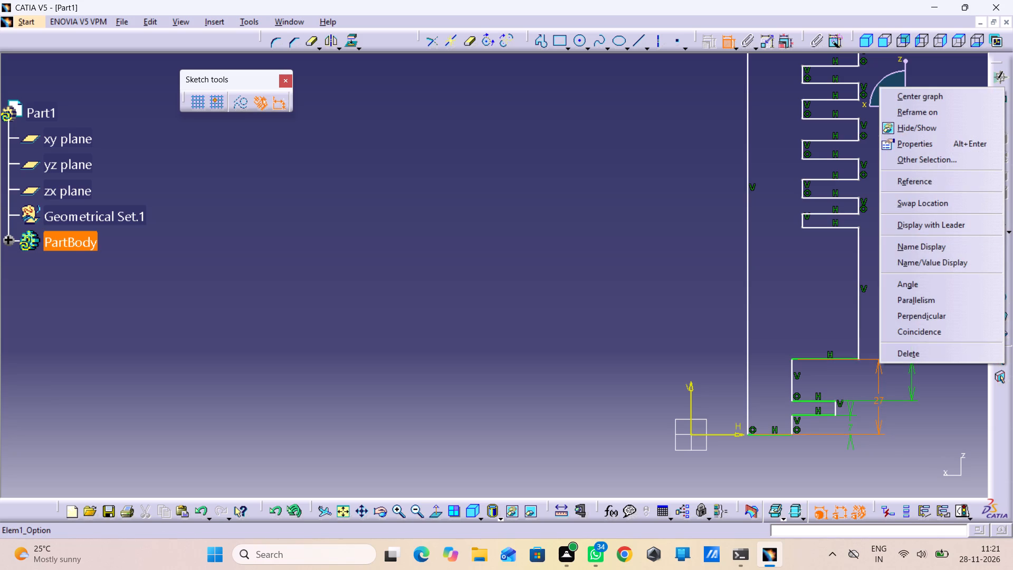
pyautogui.click(907, 355)
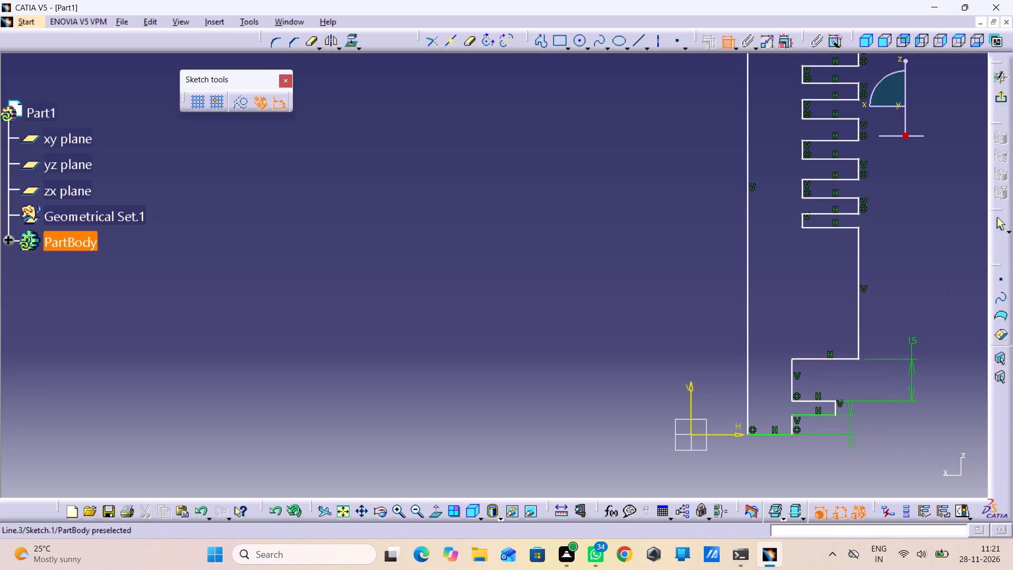
pyautogui.click(836, 407)
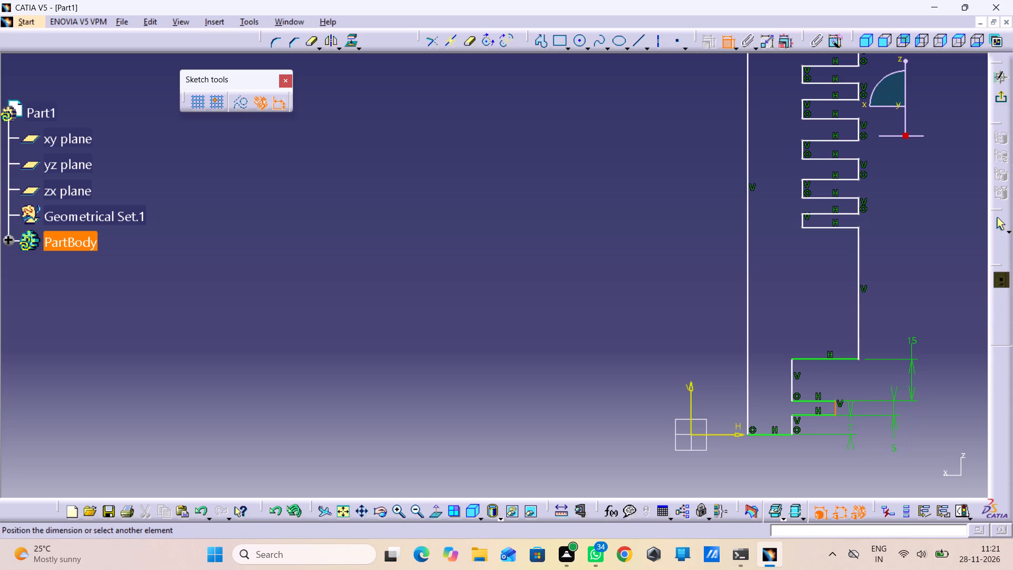
pyautogui.click(891, 442)
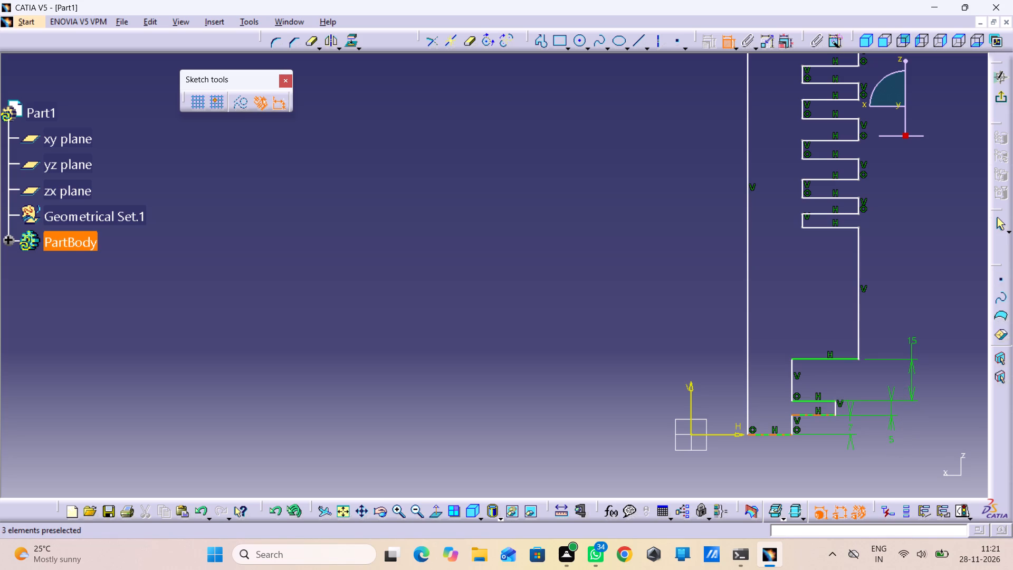
# Move the 7 mm height dimension inward so it sits below the small step, close to the profile.
pyautogui.moveTo(850, 429); pyautogui.dragTo(867, 435)
pyautogui.moveTo(849, 439); pyautogui.dragTo(828, 460)
pyautogui.moveTo(826, 451); pyautogui.dragTo(824, 436)
pyautogui.rightClick(824, 436)
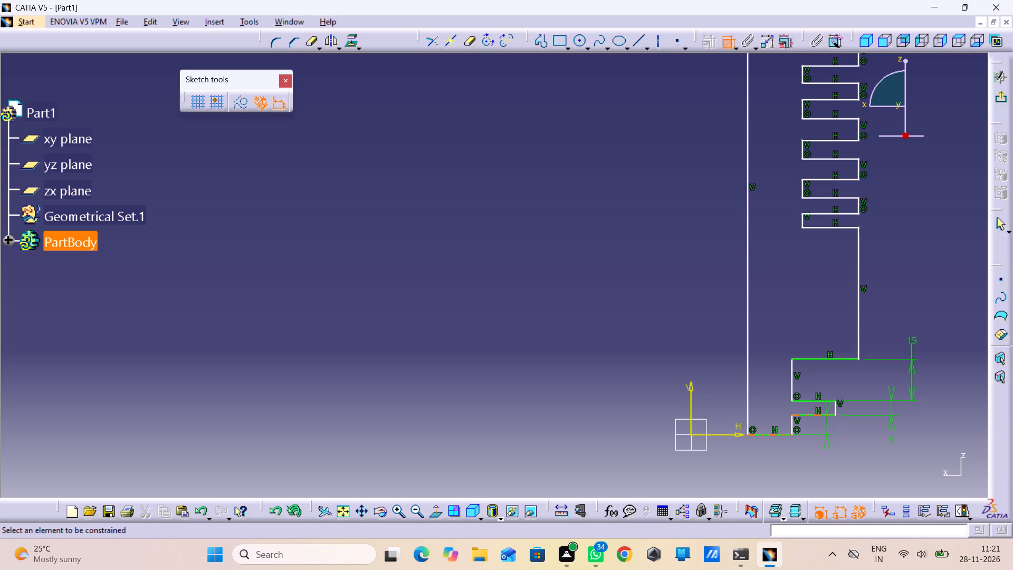
pyautogui.click(827, 431)
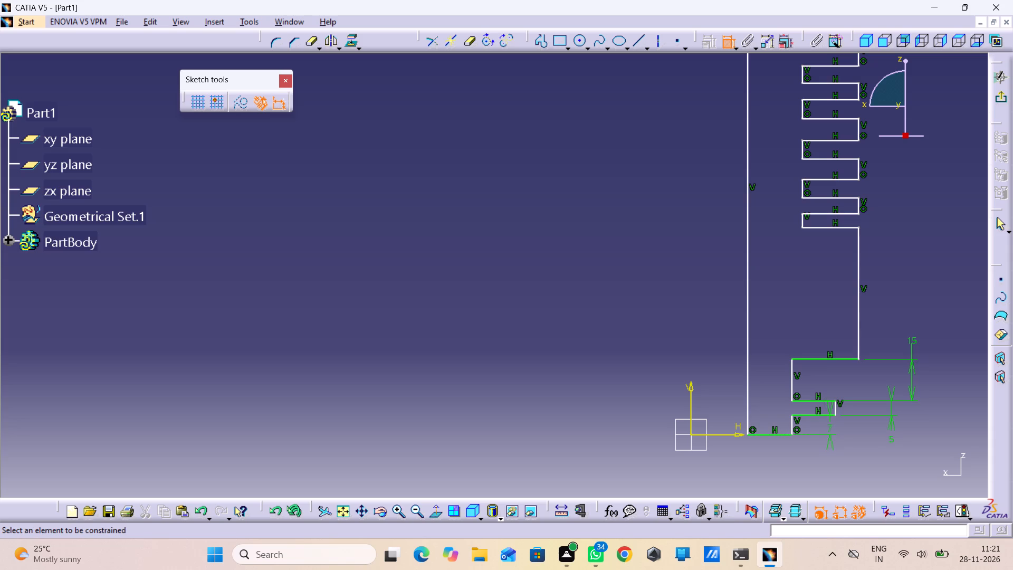
pyautogui.moveTo(829, 444); pyautogui.dragTo(817, 452)
pyautogui.moveTo(817, 436); pyautogui.dragTo(817, 431)
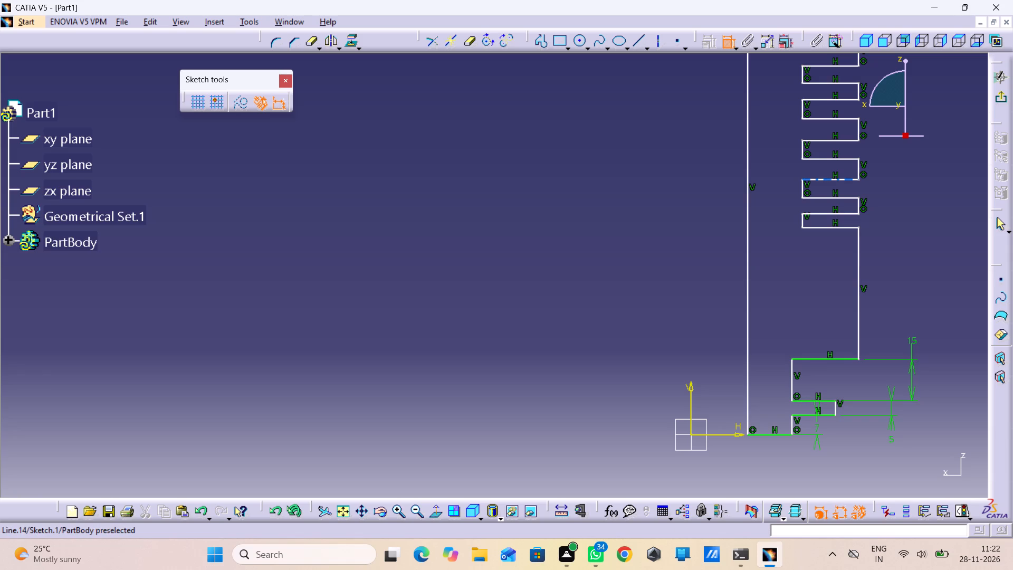
# Dimension the outer vertical edge of the second fin from the bottom and set its thickness to 2 mm.
pyautogui.click(859, 205)
pyautogui.moveTo(901, 254); pyautogui.dragTo(901, 260)
pyautogui.doubleClick(901, 239)
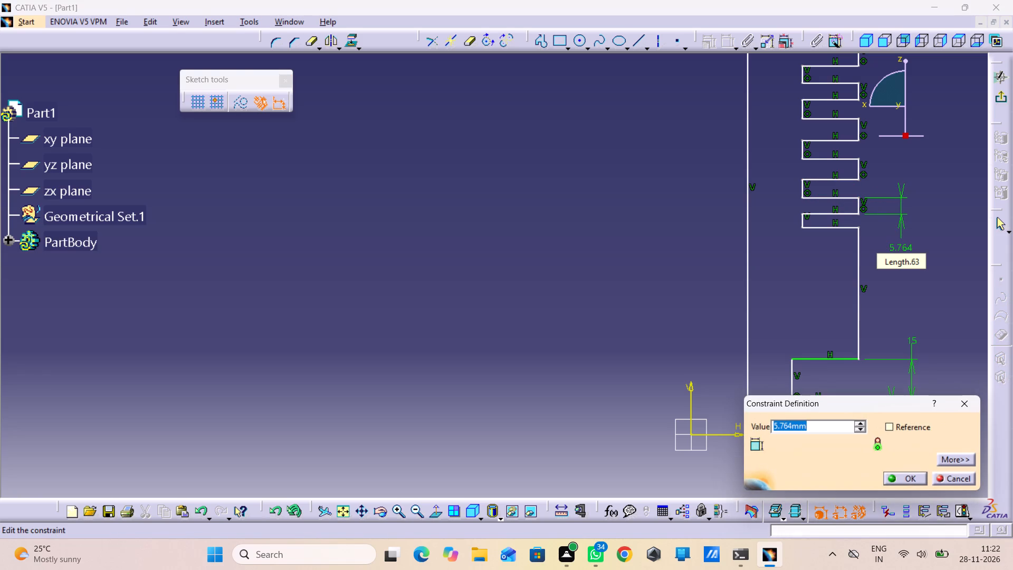
pyautogui.press('2')
pyautogui.press('Return')
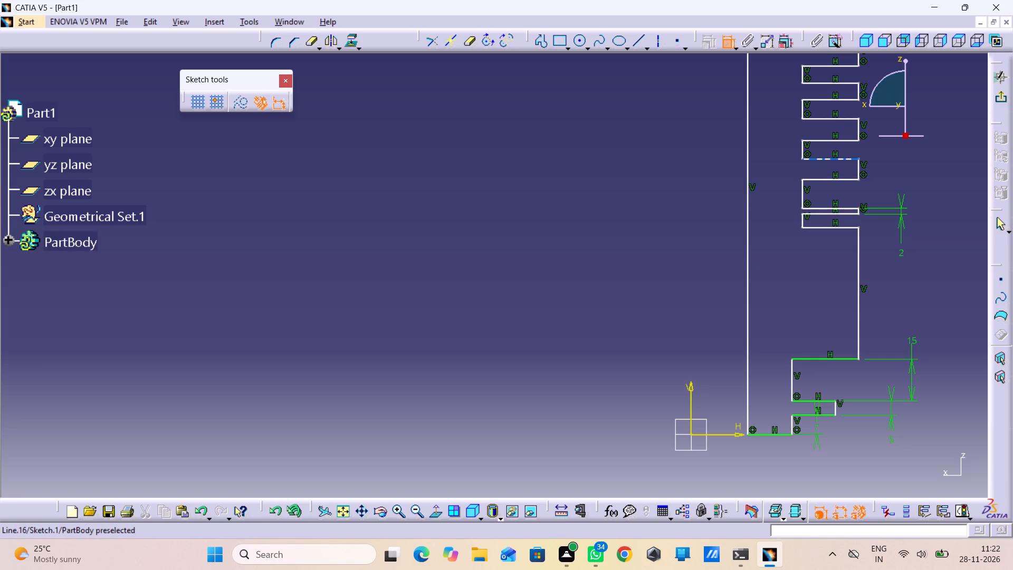
# Round all the inner corners of the slots between the fins at once with a 1.5 mm corner radius.
pyautogui.moveTo(803, 115); pyautogui.dragTo(805, 122, button='middle')
pyautogui.rightClick(803, 115)
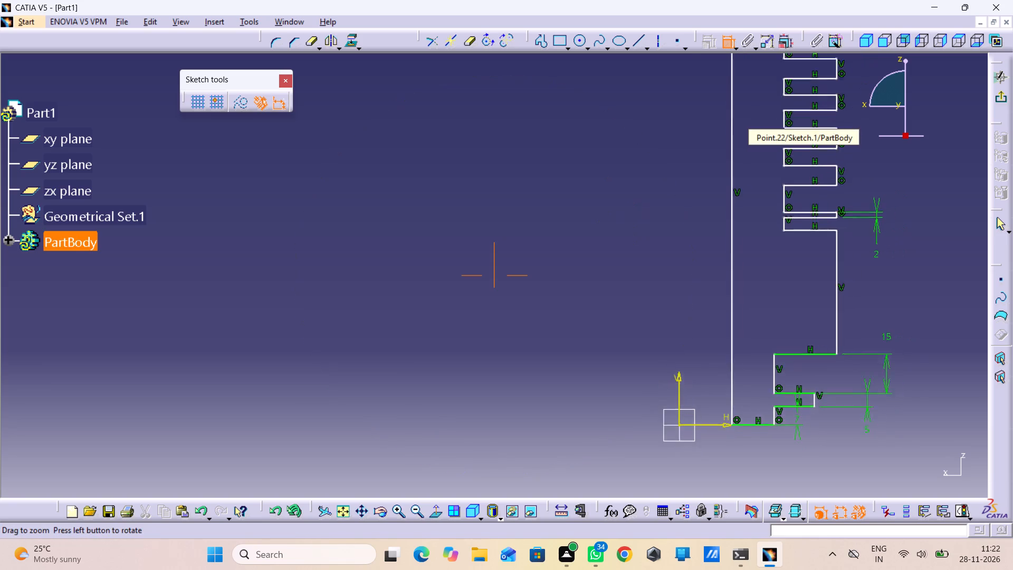
pyautogui.moveTo(805, 122); pyautogui.dragTo(808, 140, button='middle')
pyautogui.moveTo(797, 144); pyautogui.dragTo(815, 235, button='middle')
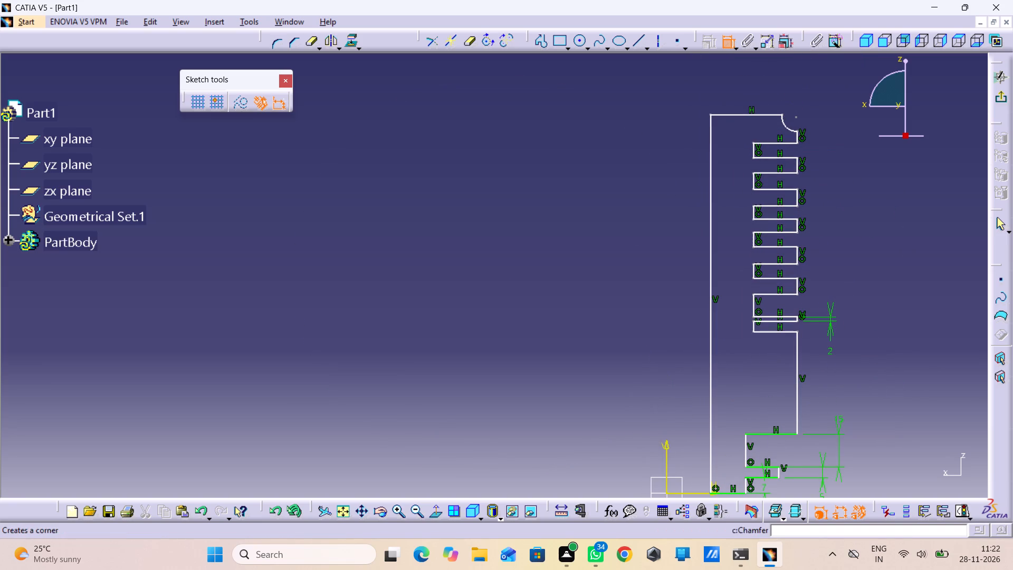
pyautogui.click(279, 41)
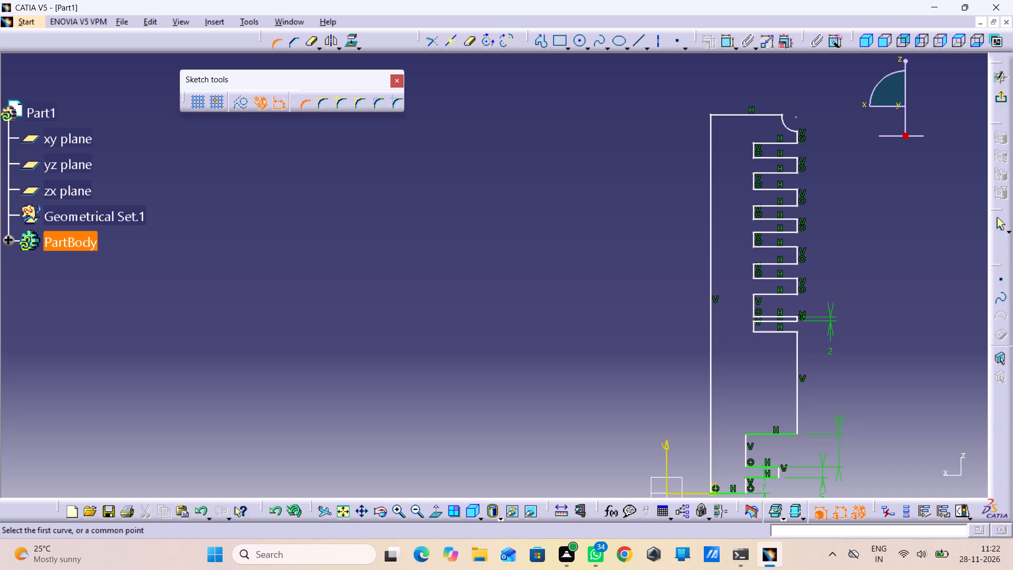
pyautogui.moveTo(731, 129); pyautogui.dragTo(764, 360)
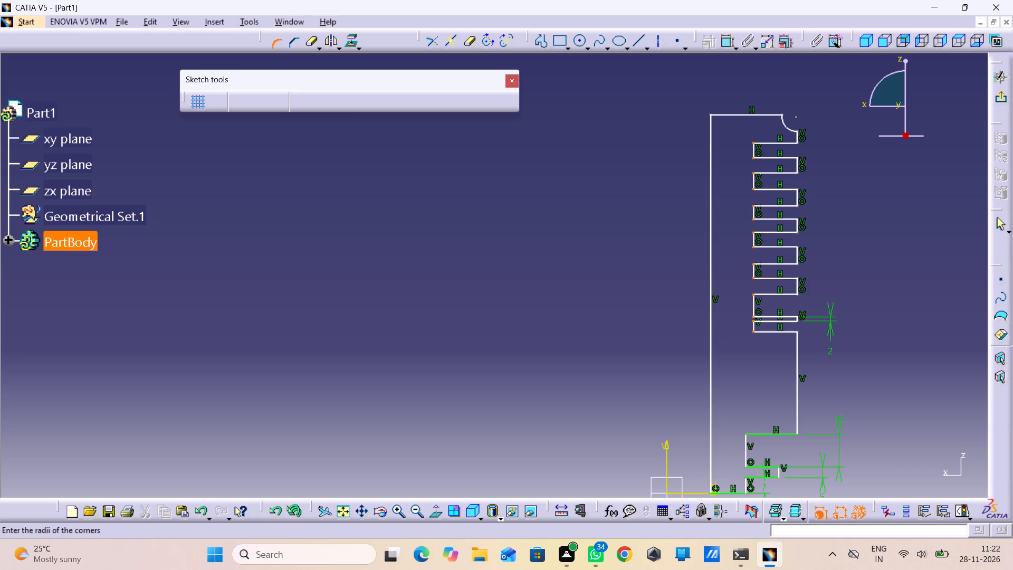
pyautogui.write('1.5')
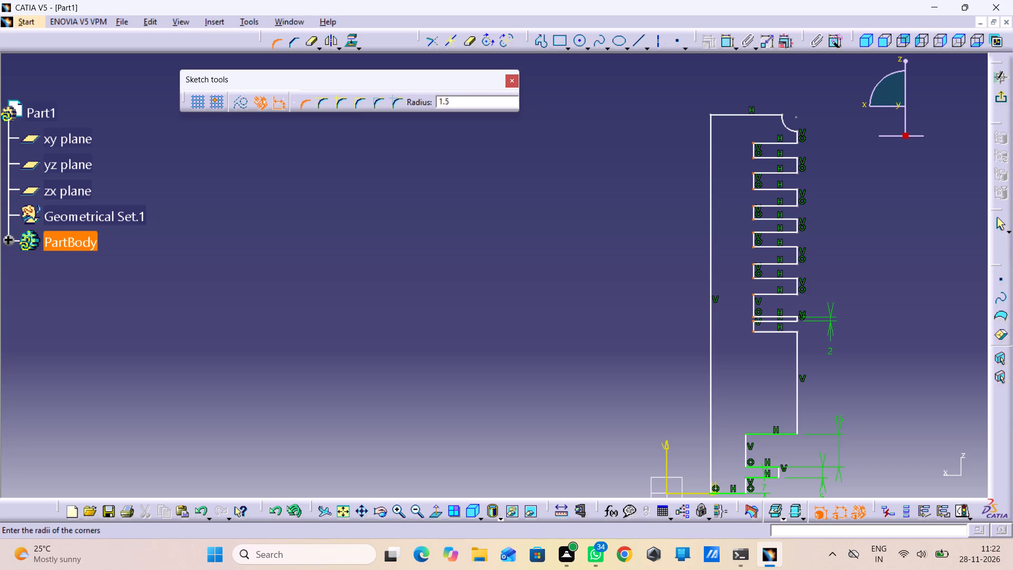
pyautogui.press('Return')
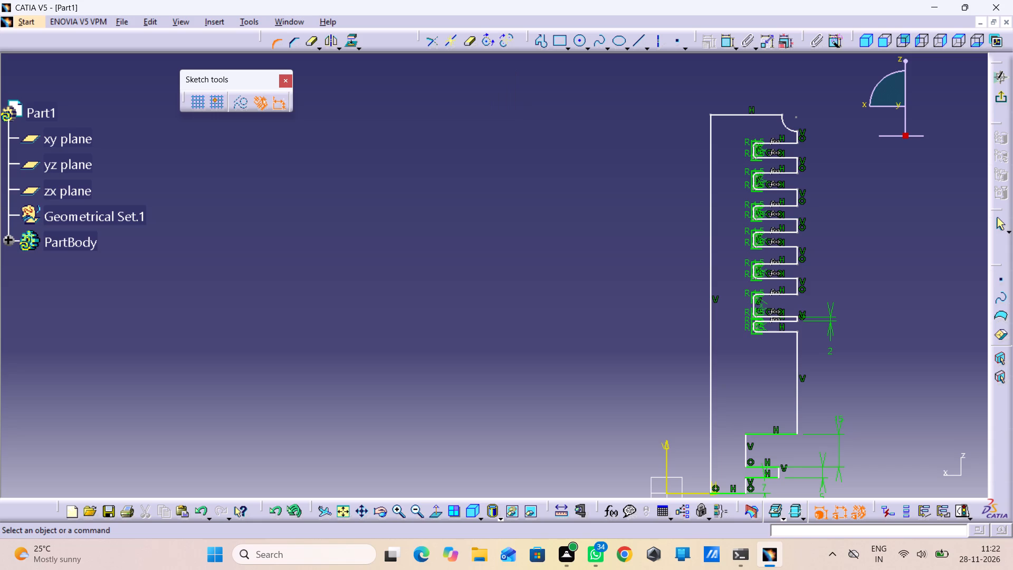
# Dimension the outer vertical edge of the next fin above the 2 mm fin and set its thickness to 2 mm.
pyautogui.click(902, 405)
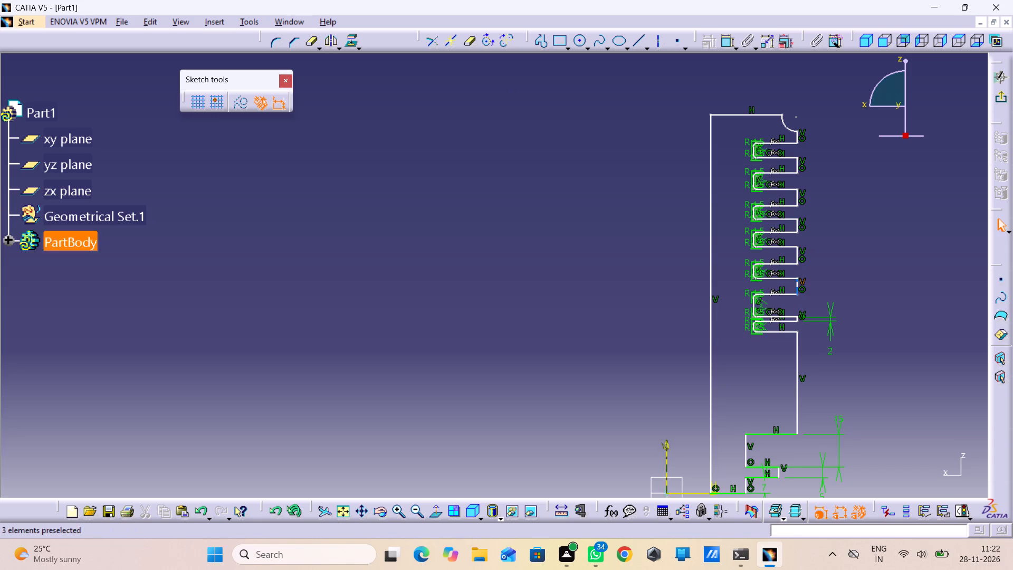
pyautogui.doubleClick(729, 46)
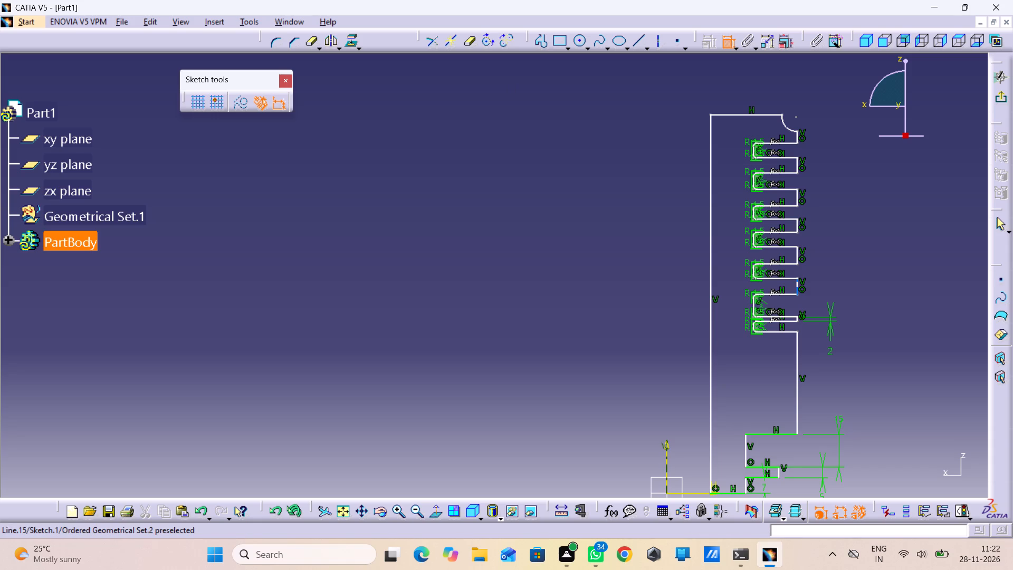
pyautogui.click(796, 288)
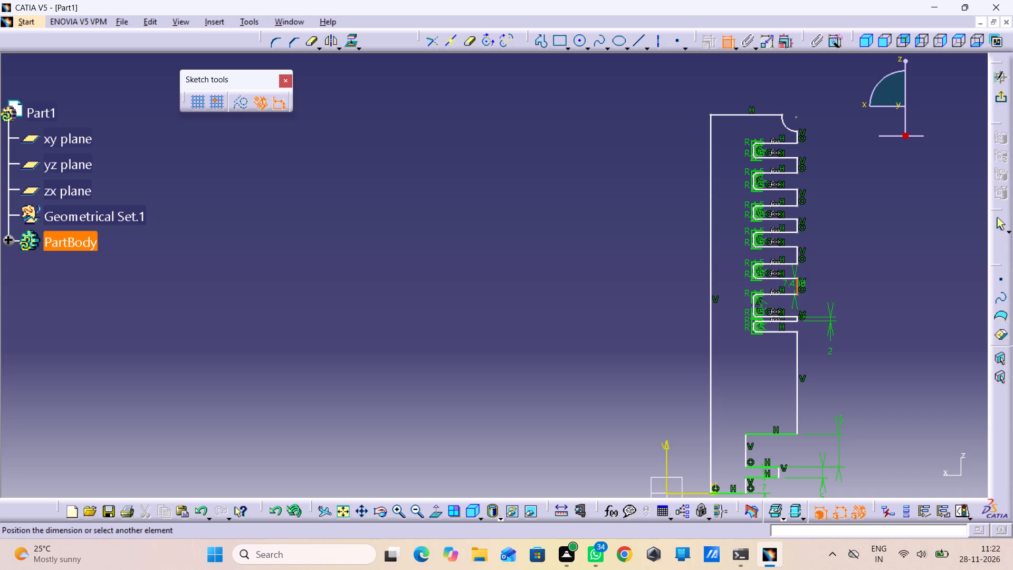
pyautogui.click(838, 249)
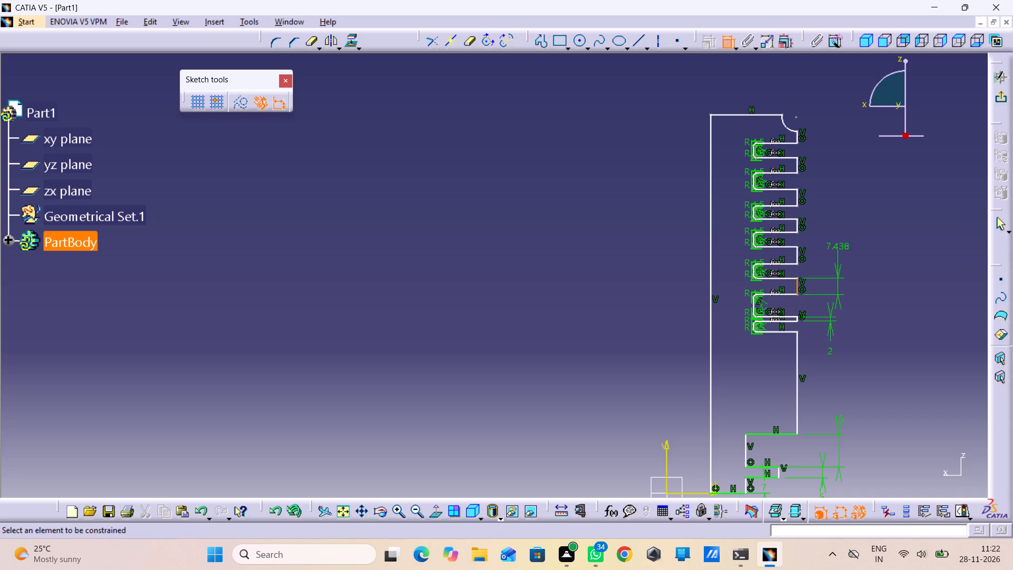
pyautogui.doubleClick(838, 249)
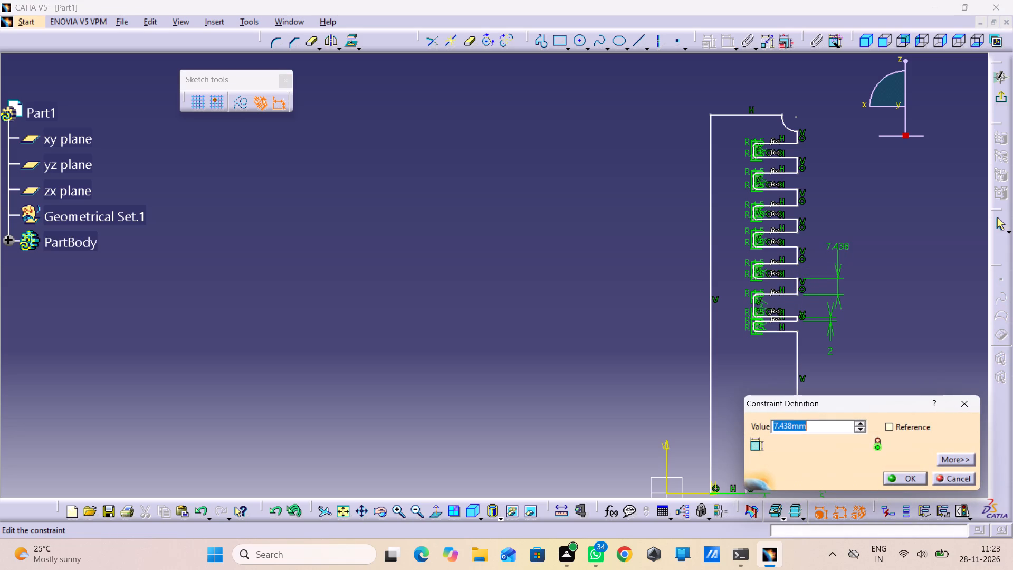
pyautogui.press('2')
pyautogui.press('Return')
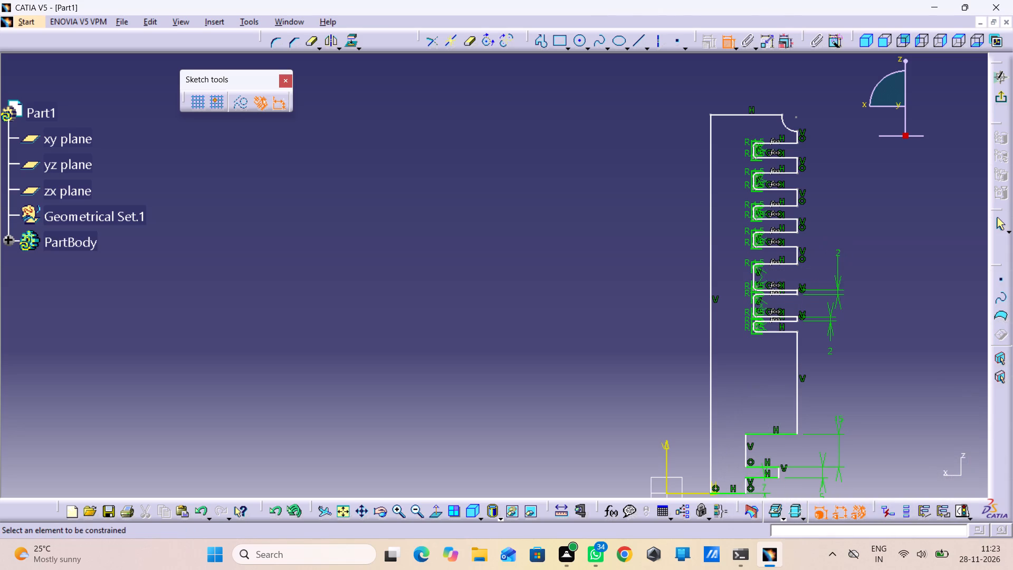
# Move the upper fin's 2 mm thickness dimension value down so it sits just below that fin's extension lines.
pyautogui.moveTo(838, 256); pyautogui.dragTo(839, 293)
pyautogui.moveTo(837, 253); pyautogui.dragTo(850, 310)
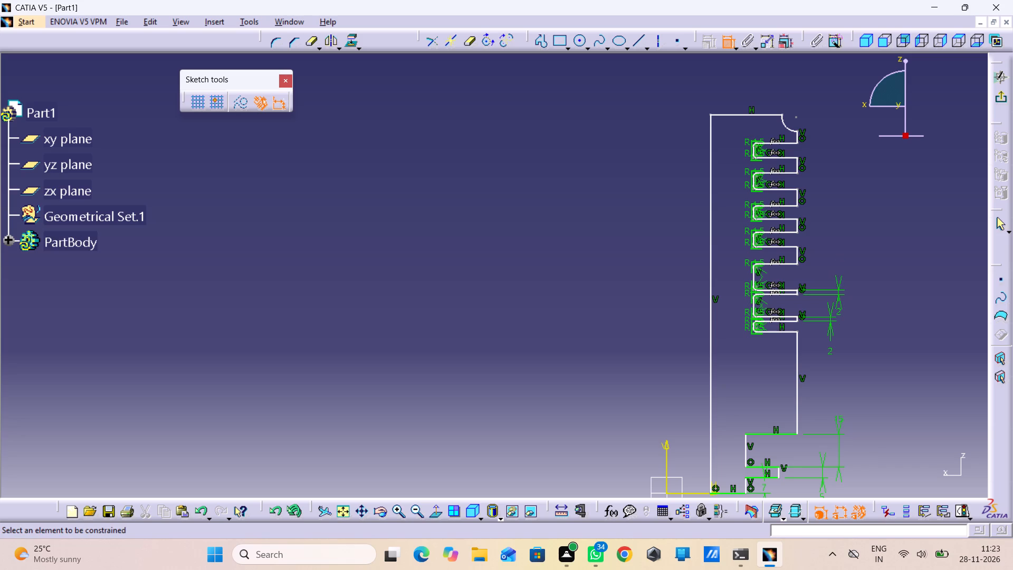
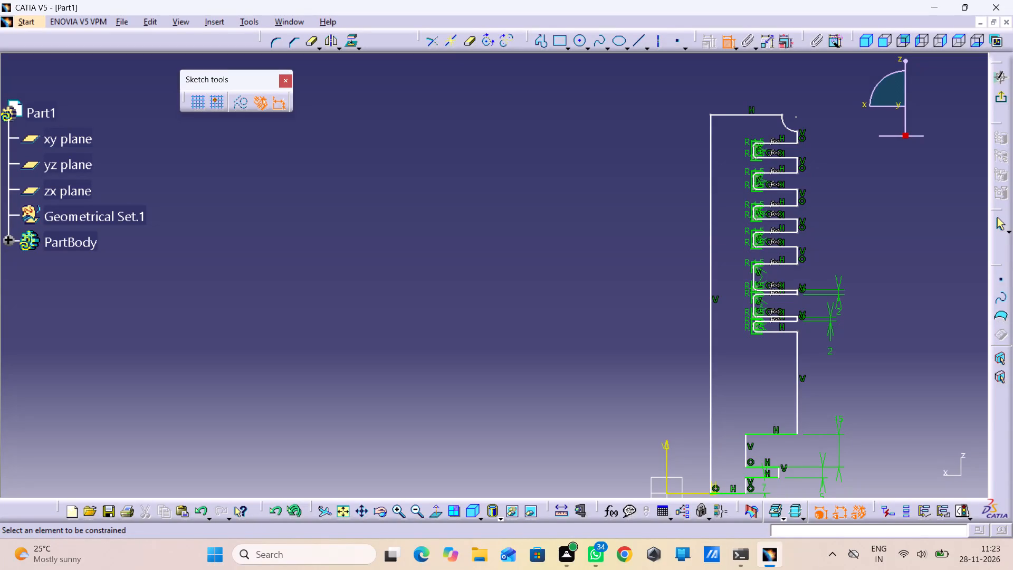
# Dimension the outer vertical edge of the next fin above the two 2 mm fins and set its thickness to 2 mm.
pyautogui.click(798, 259)
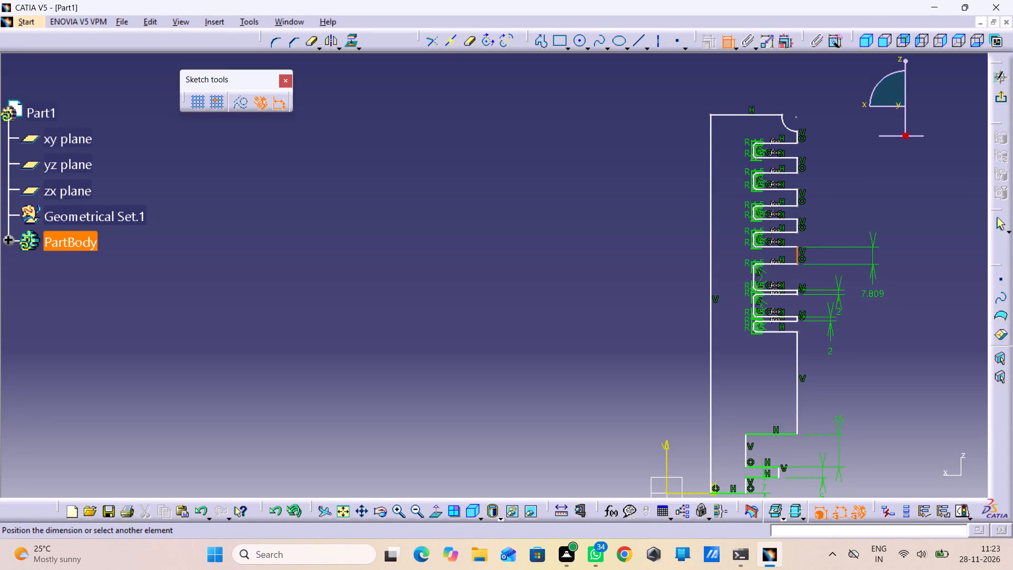
pyautogui.click(856, 290)
pyautogui.doubleClick(856, 282)
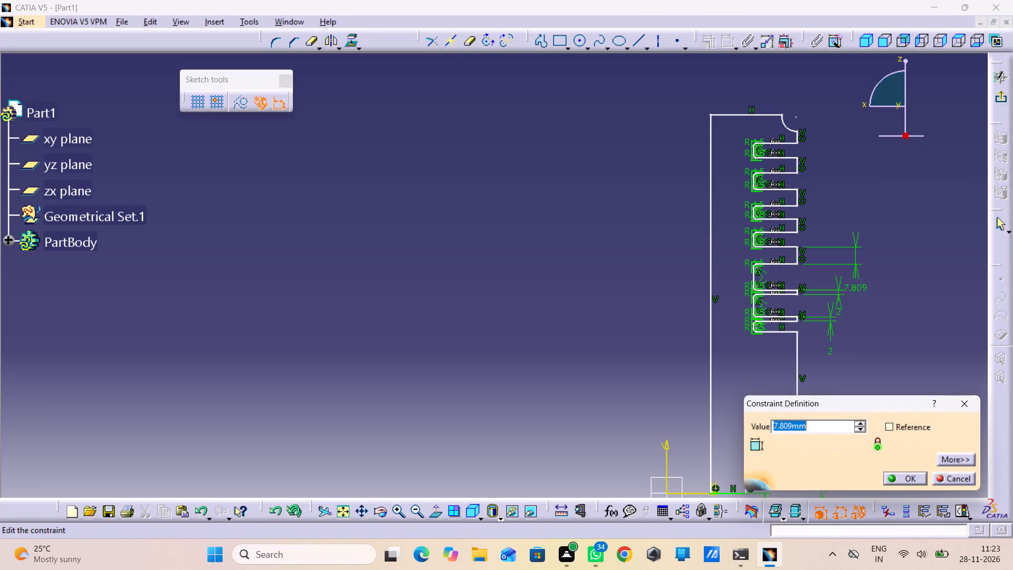
pyautogui.press('2')
pyautogui.press('Return')
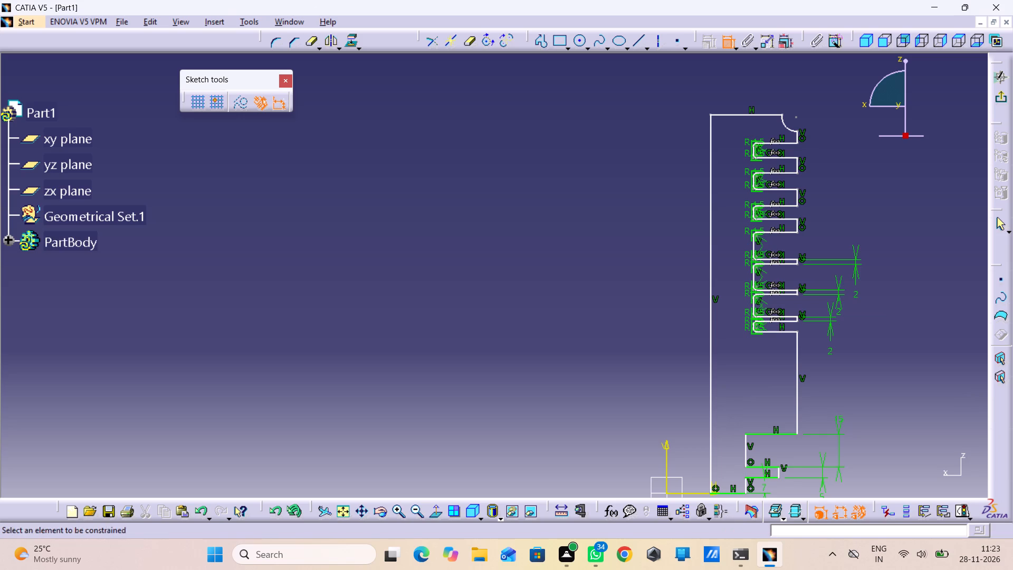
# Dimension the outer vertical edge of the next thick fin above the three 2 mm fins and set it to 2 mm.
pyautogui.moveTo(759, 290); pyautogui.dragTo(752, 206, button='middle')
pyautogui.rightClick(759, 290)
pyautogui.moveTo(790, 232); pyautogui.dragTo(336, 341, button='middle')
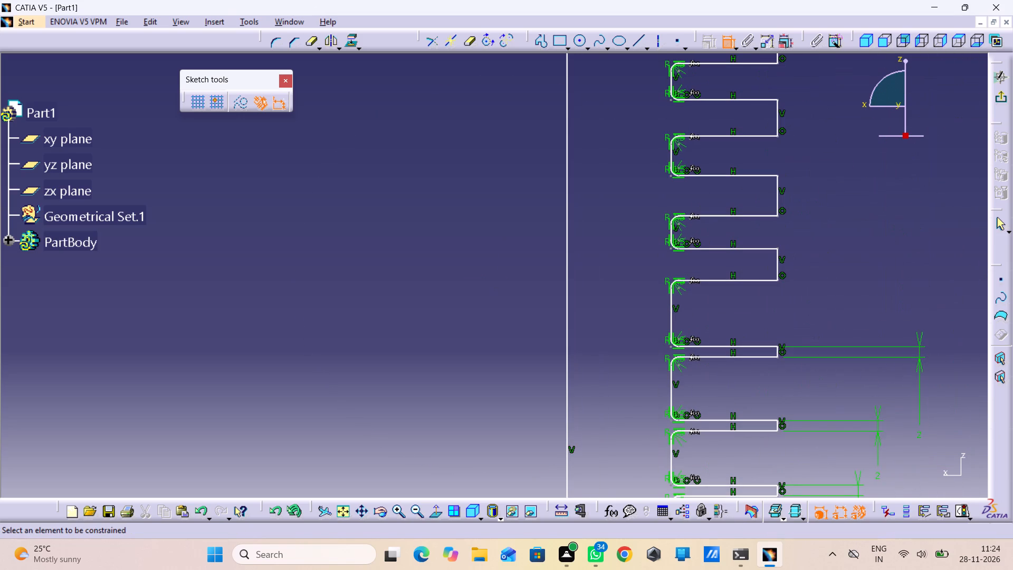
pyautogui.moveTo(708, 382); pyautogui.dragTo(721, 465, button='middle')
pyautogui.rightClick(708, 382)
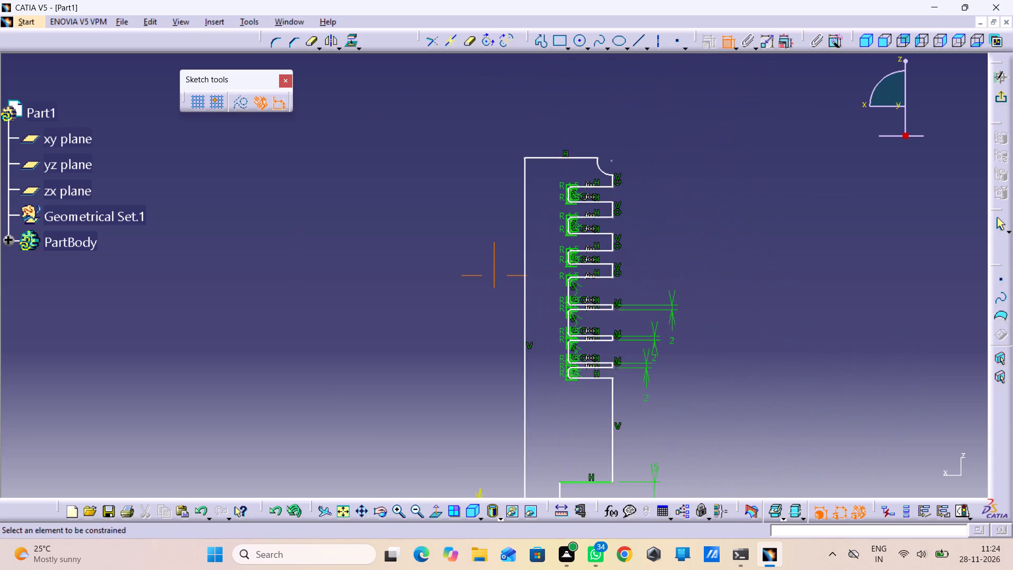
pyautogui.moveTo(721, 465); pyautogui.dragTo(727, 463, button='middle')
pyautogui.middleClick(697, 402)
pyautogui.moveTo(667, 346); pyautogui.dragTo(670, 347, button='middle')
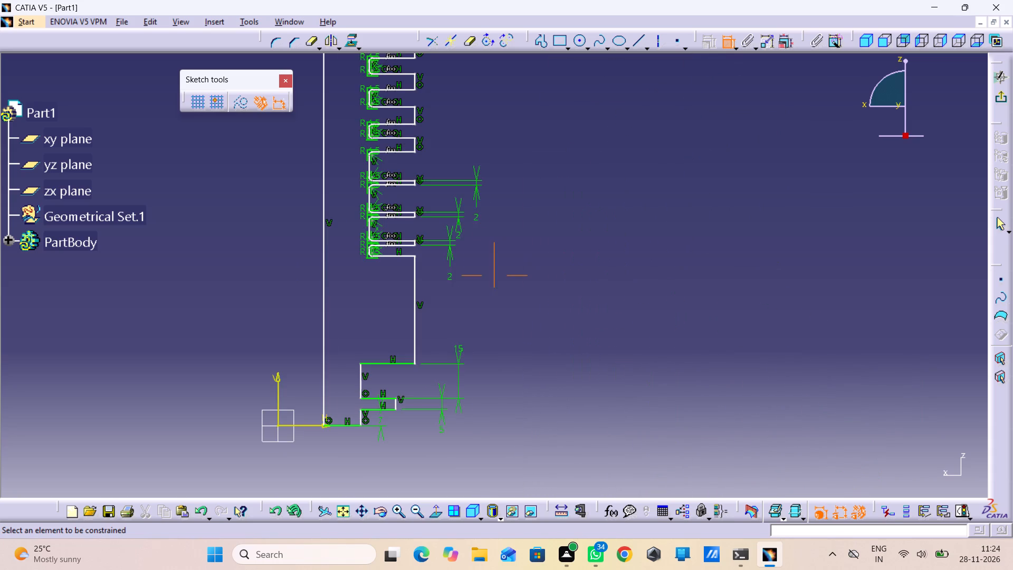
pyautogui.moveTo(670, 347); pyautogui.dragTo(851, 453, button='middle')
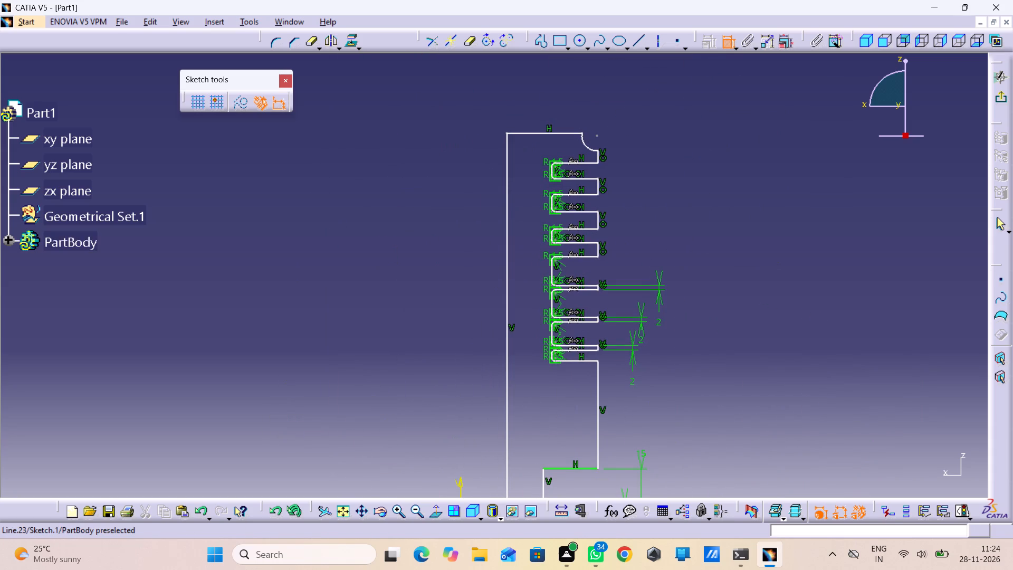
pyautogui.click(597, 251)
pyautogui.click(624, 253)
pyautogui.doubleClick(624, 251)
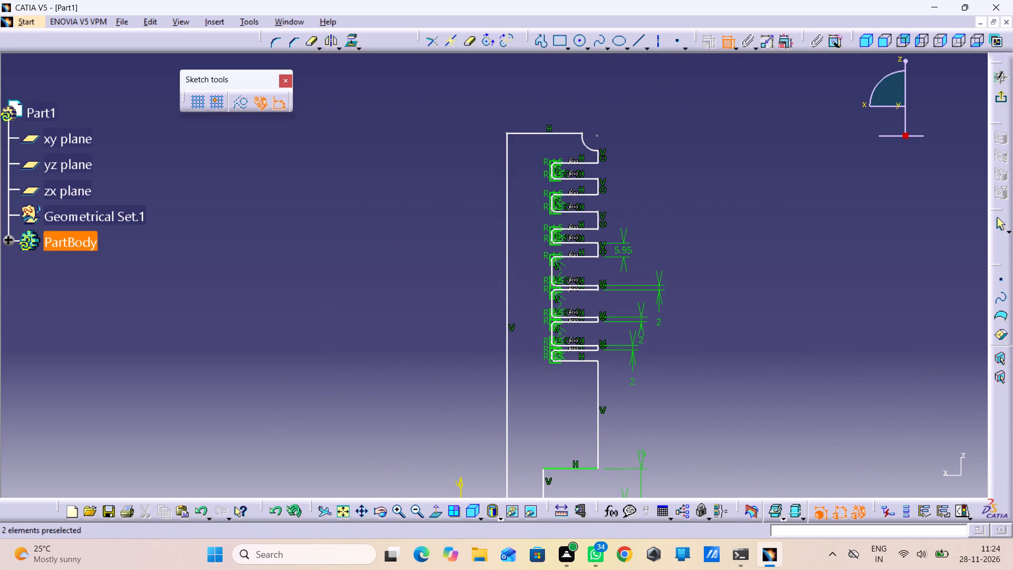
pyautogui.press('2')
pyautogui.press('Return')
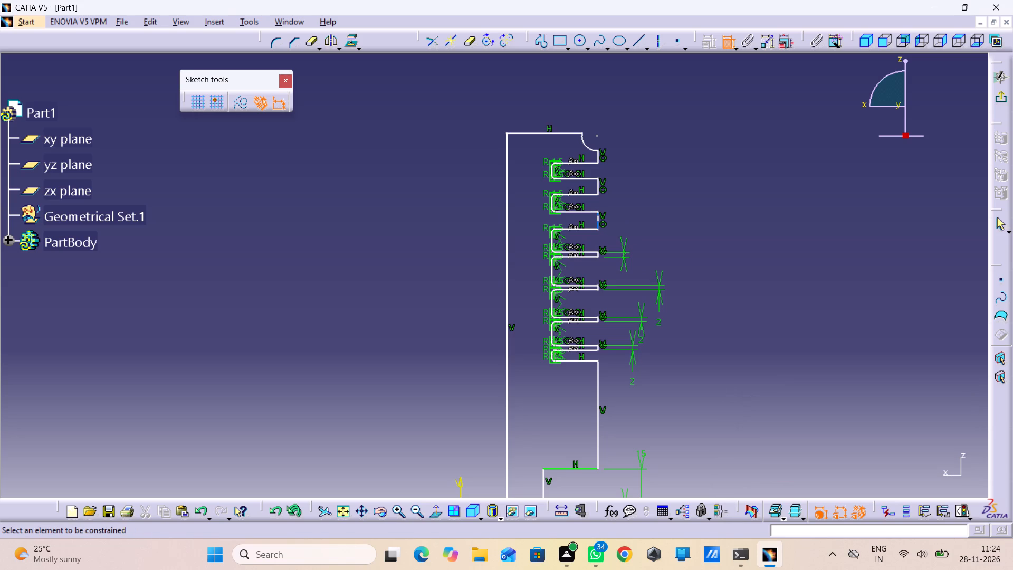
# Dimension the outer vertical edge of the lower of the two remaining thick fins and set its thickness to 2 mm.
pyautogui.moveTo(598, 227); pyautogui.dragTo(604, 228)
pyautogui.click(655, 226)
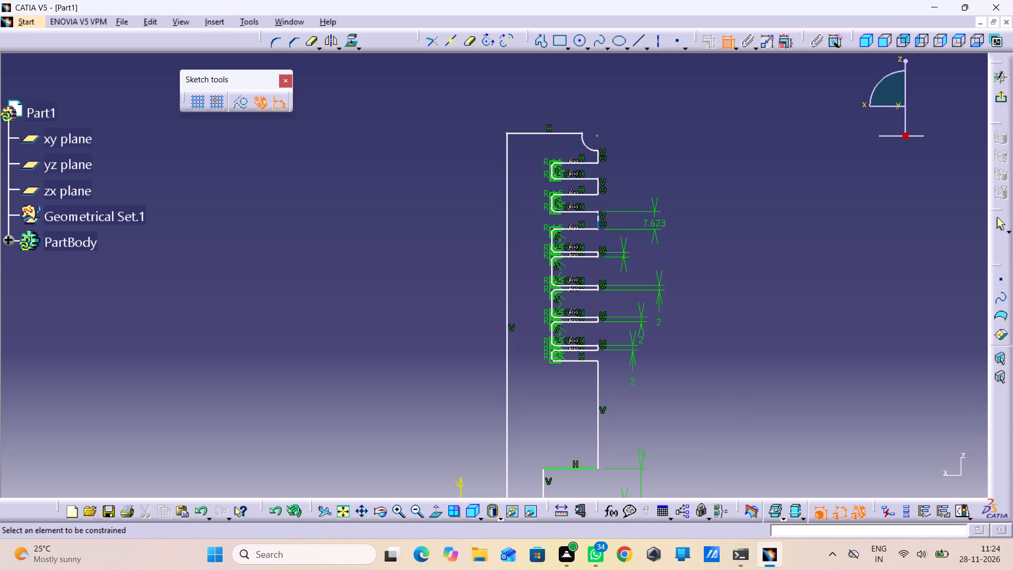
pyautogui.click(655, 220)
pyautogui.click(655, 220)
pyautogui.doubleClick(654, 219)
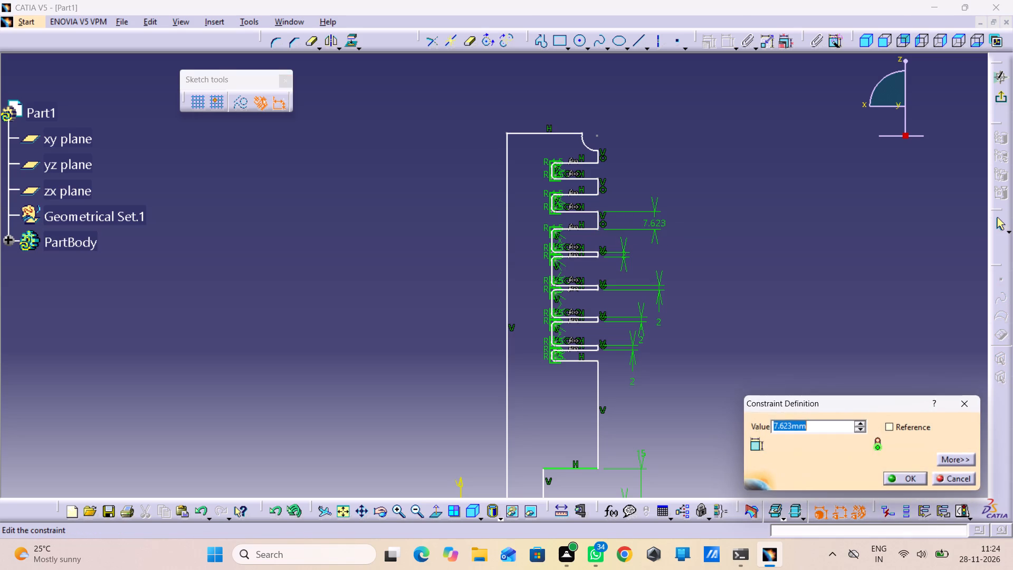
pyautogui.press('2')
pyautogui.press('Return')
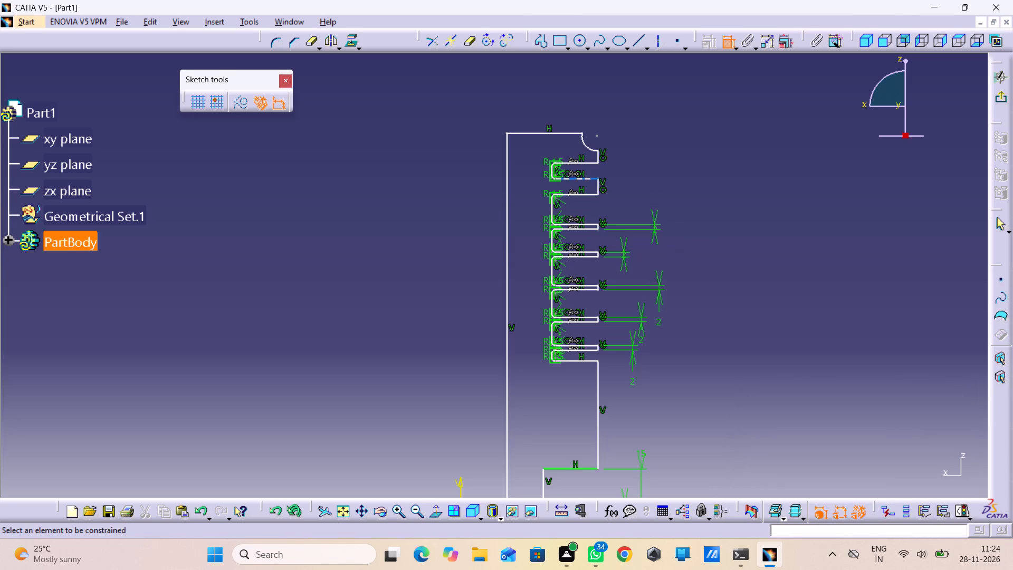
# Dimension the outer vertical edge of the last thick fin, just below the topmost slot, and set its thickness to 2 mm.
pyautogui.click(598, 188)
pyautogui.click(629, 189)
pyautogui.doubleClick(629, 189)
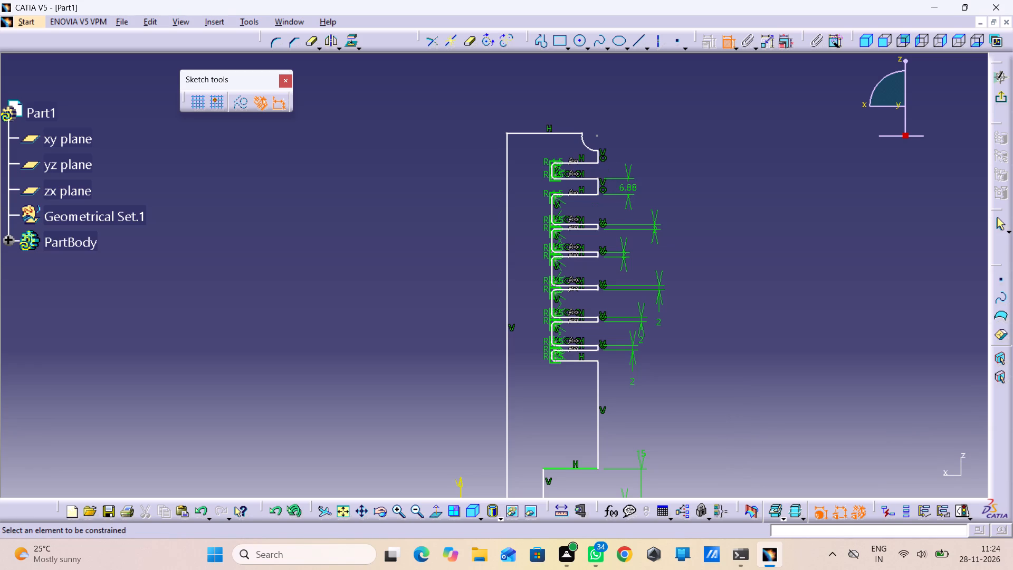
pyautogui.doubleClick(629, 189)
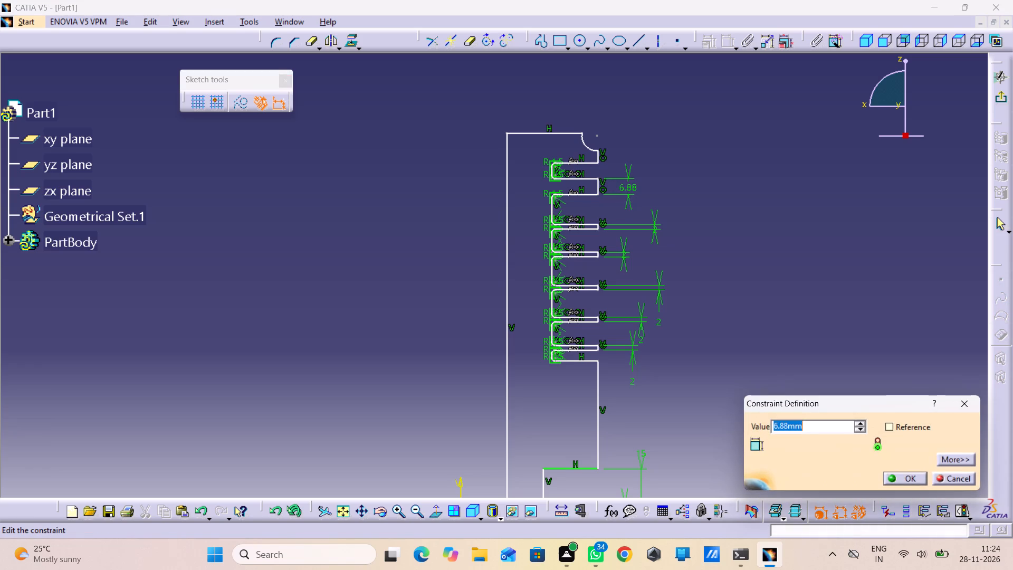
pyautogui.press('2')
pyautogui.press('Return')
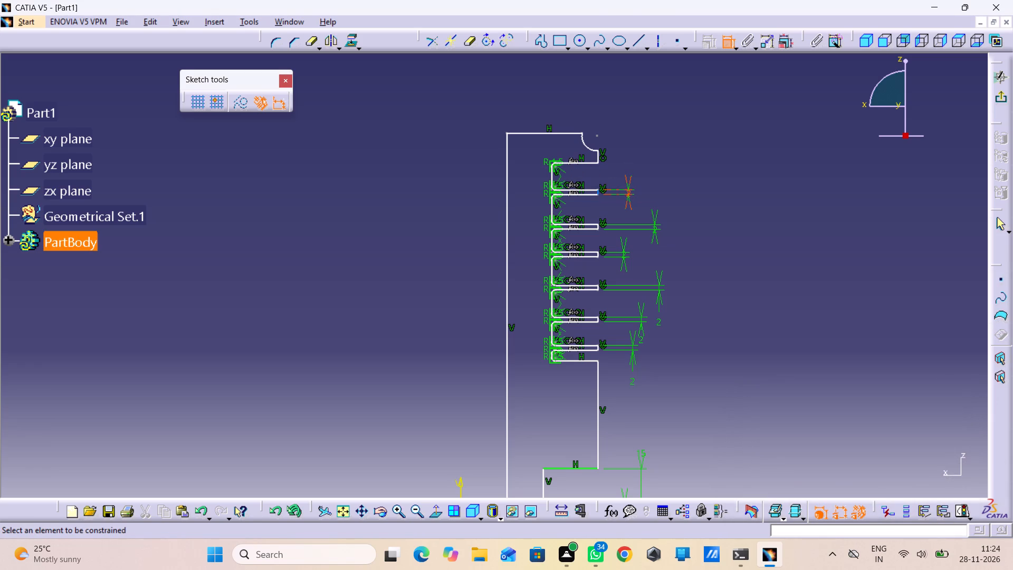
# Dimension the short outer vertical edge just below the concave top corner and set its length to 2 mm.
pyautogui.click(599, 159)
pyautogui.click(618, 171)
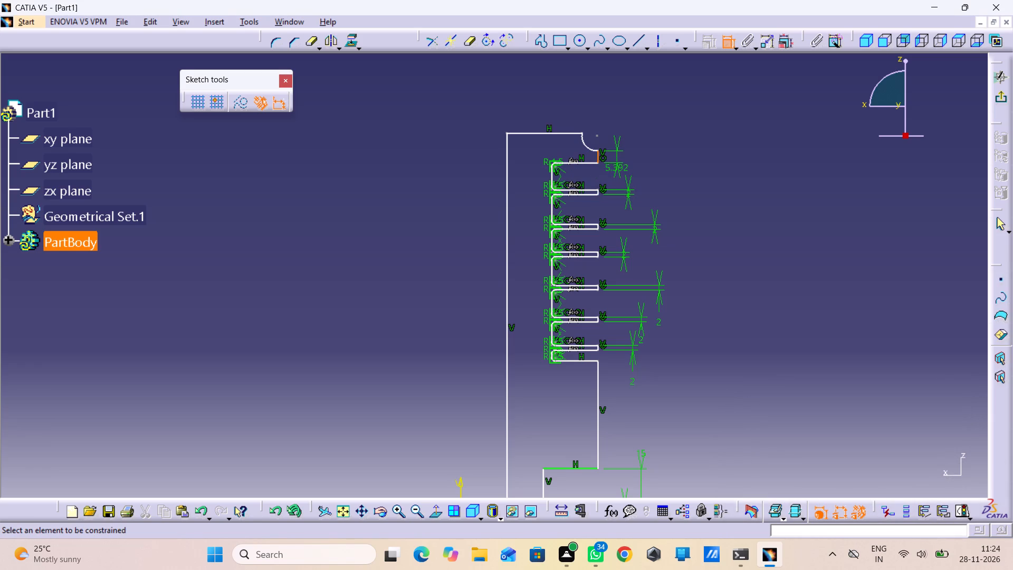
pyautogui.doubleClick(620, 164)
pyautogui.press('2')
pyautogui.press('Return')
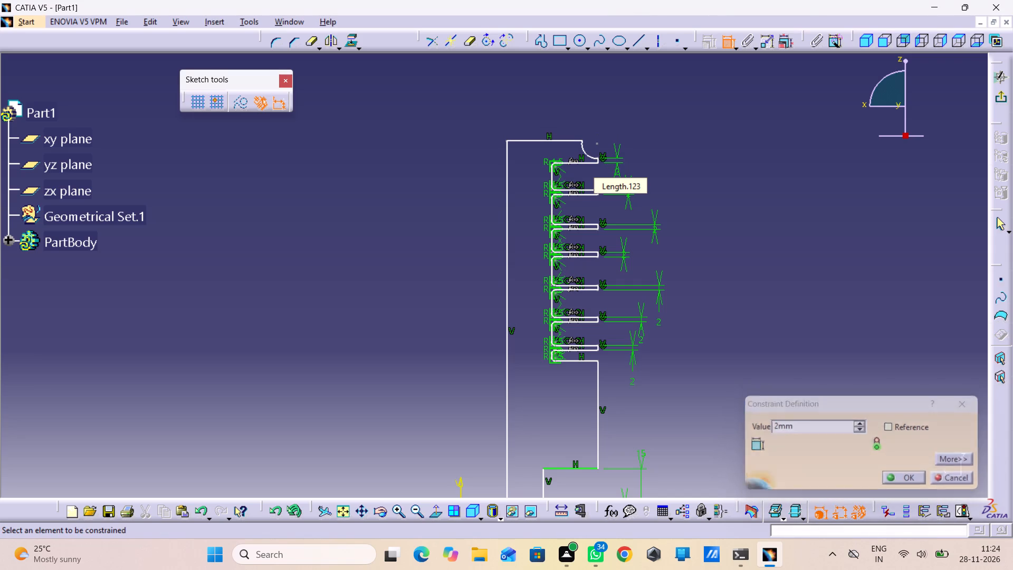
# Dimension the straight inner vertical edge of the topmost slot and set its length to 2 mm.
pyautogui.moveTo(551, 173); pyautogui.dragTo(544, 176)
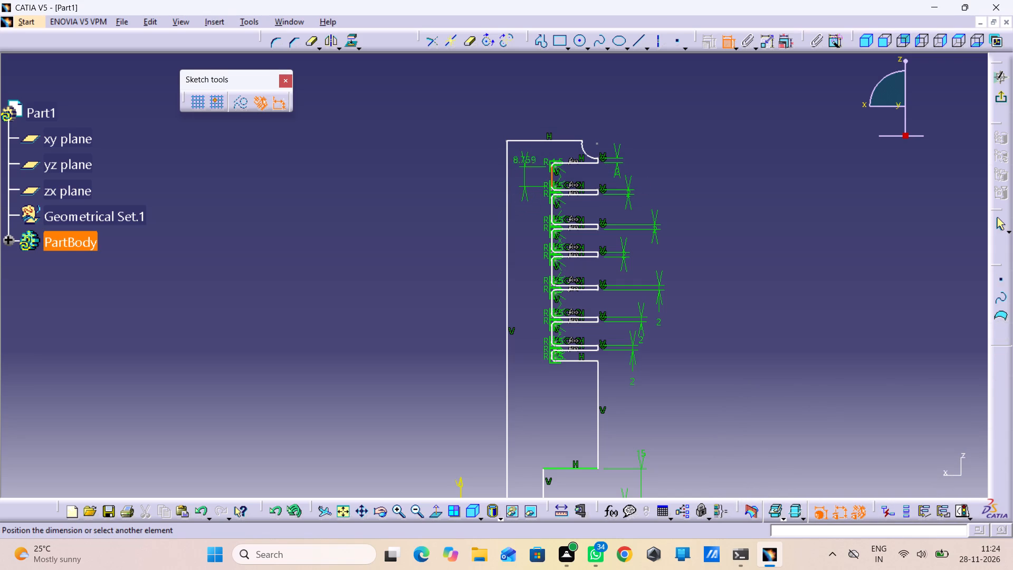
pyautogui.click(528, 155)
pyautogui.doubleClick(527, 146)
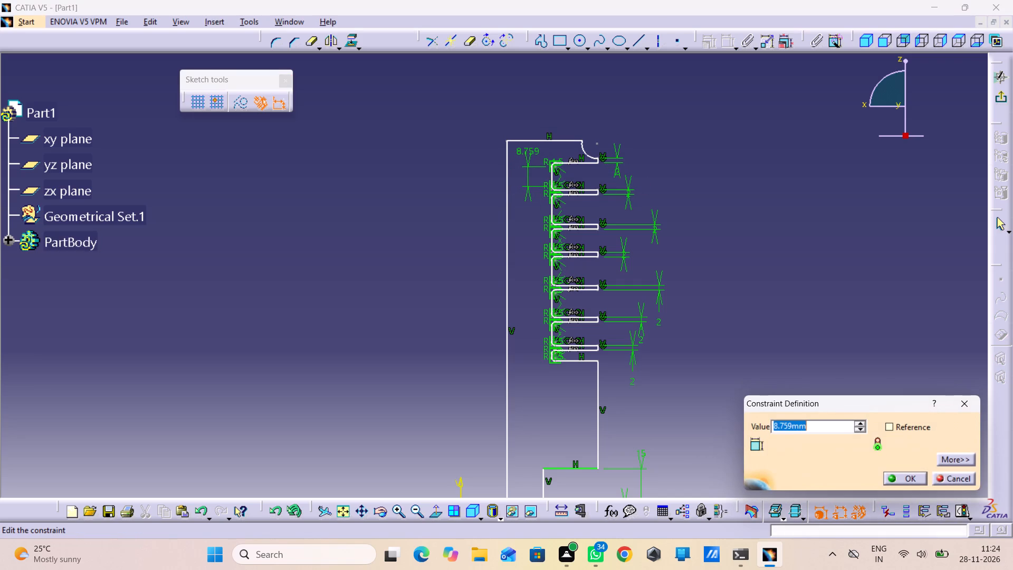
pyautogui.press('2')
pyautogui.press('Return')
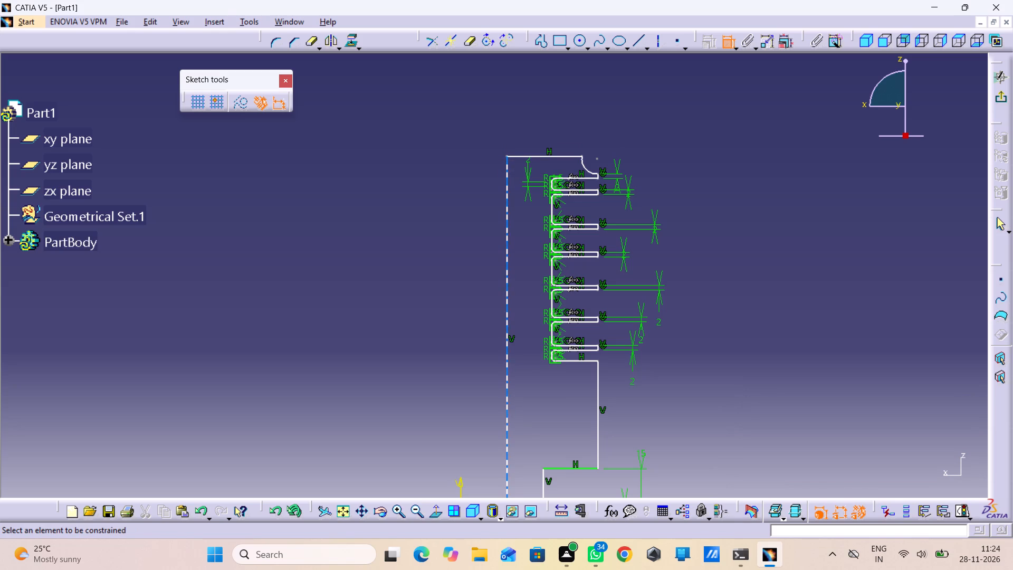
# Dimension the straight inner vertical edge of the second slot from the top and set its length to 2 mm.
pyautogui.click(553, 206)
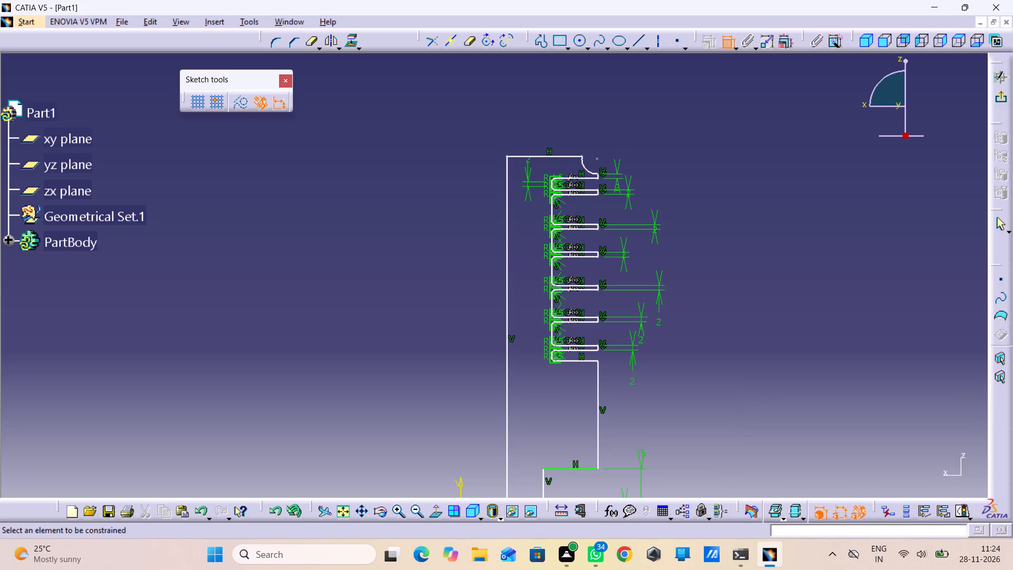
pyautogui.click(551, 211)
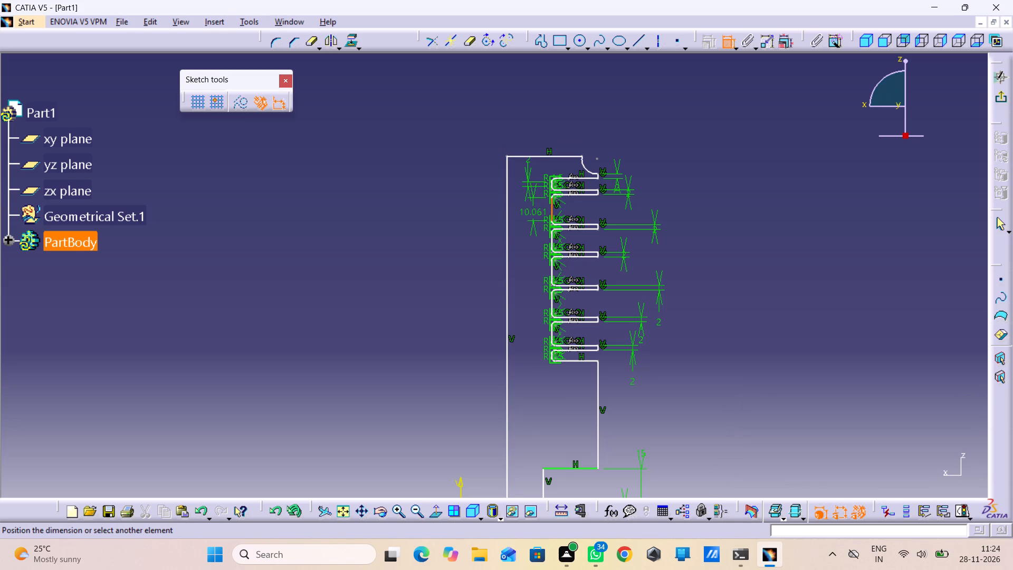
pyautogui.click(533, 212)
pyautogui.doubleClick(533, 212)
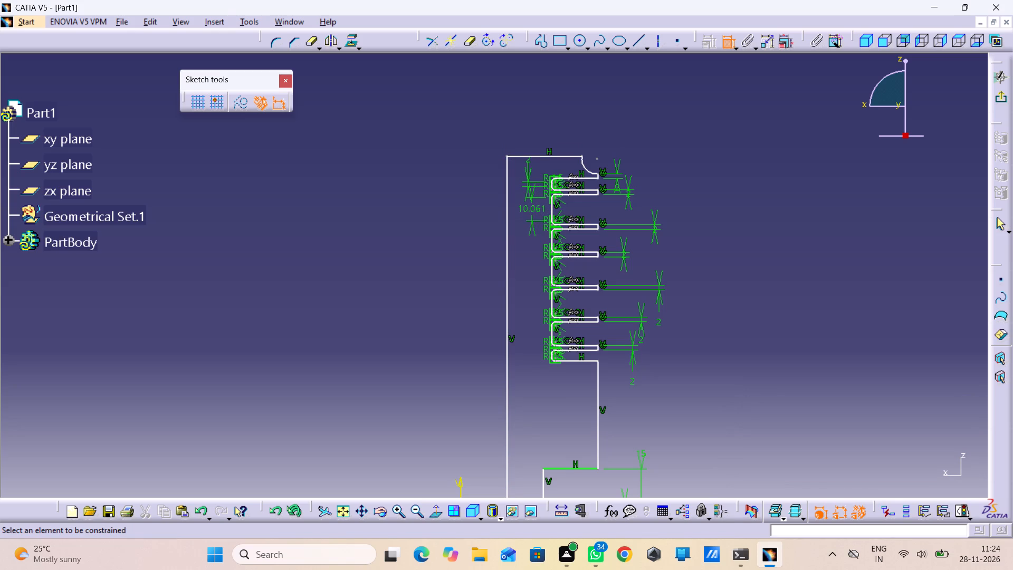
pyautogui.doubleClick(533, 212)
pyautogui.press('2')
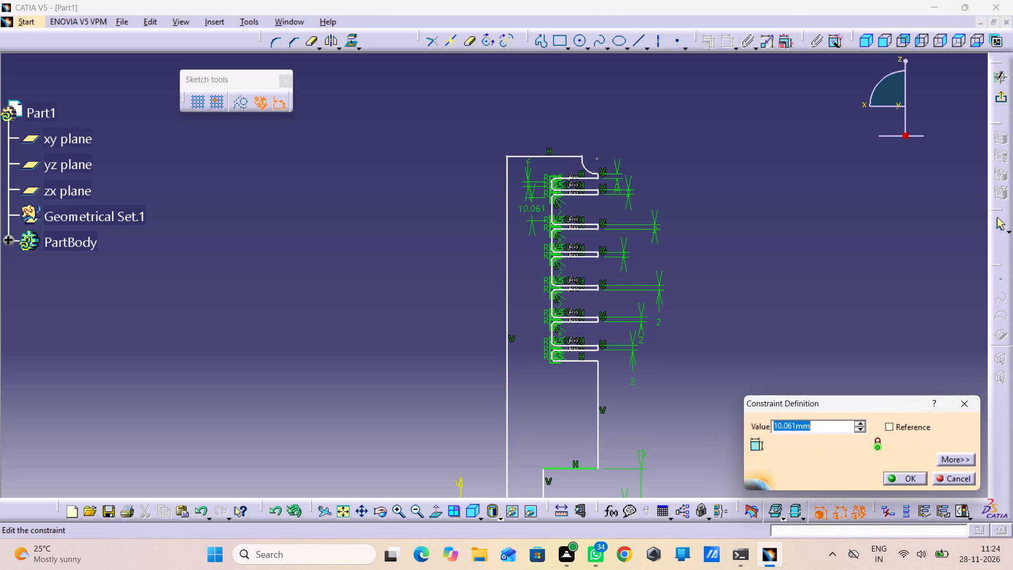
pyautogui.press('Return')
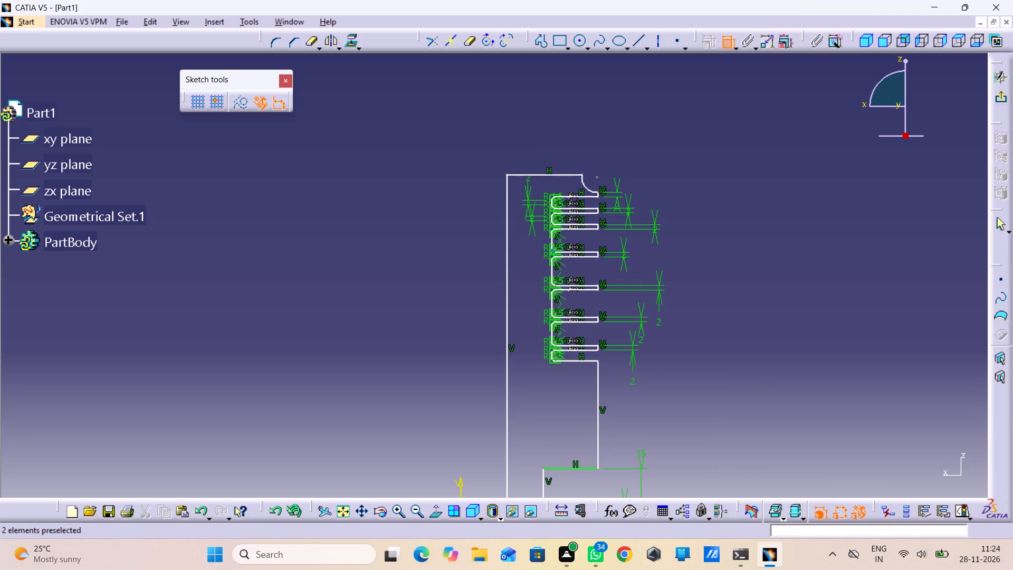
# Dimension the straight inner vertical edge of the third slot from the top and set its length to 2 mm.
pyautogui.moveTo(553, 241); pyautogui.dragTo(534, 261)
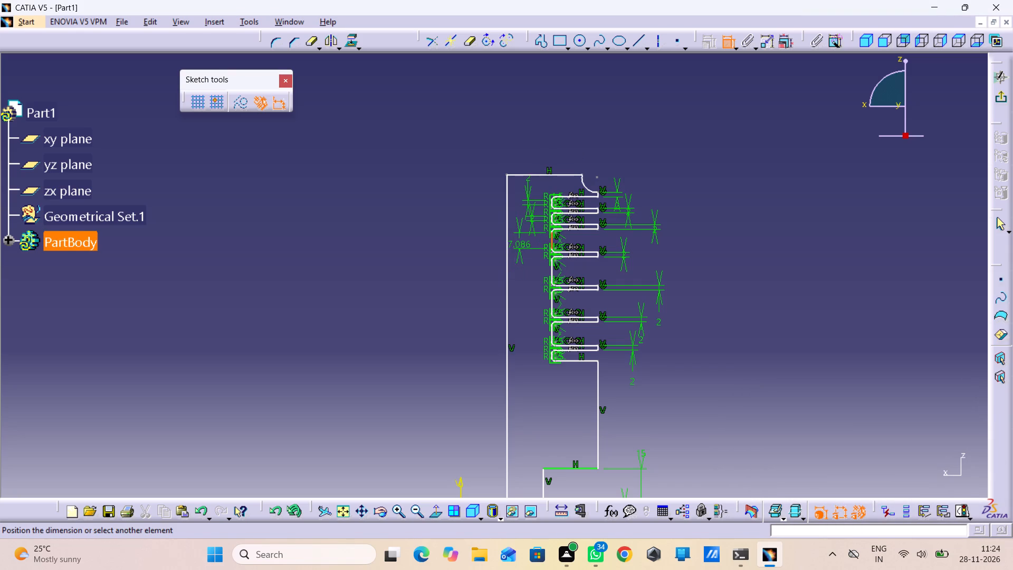
pyautogui.click(523, 241)
pyautogui.doubleClick(524, 238)
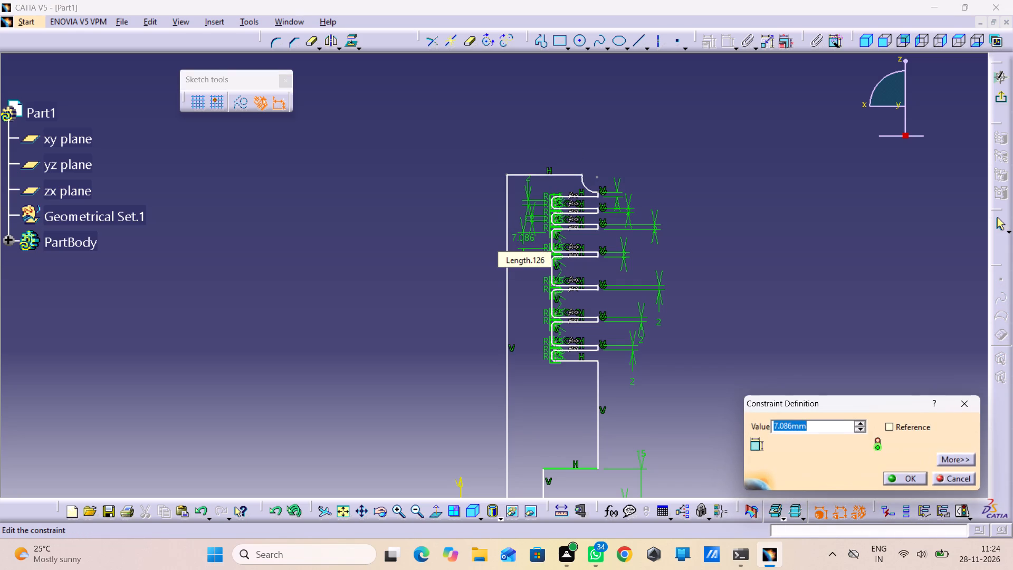
pyautogui.press('2')
pyautogui.press('Return')
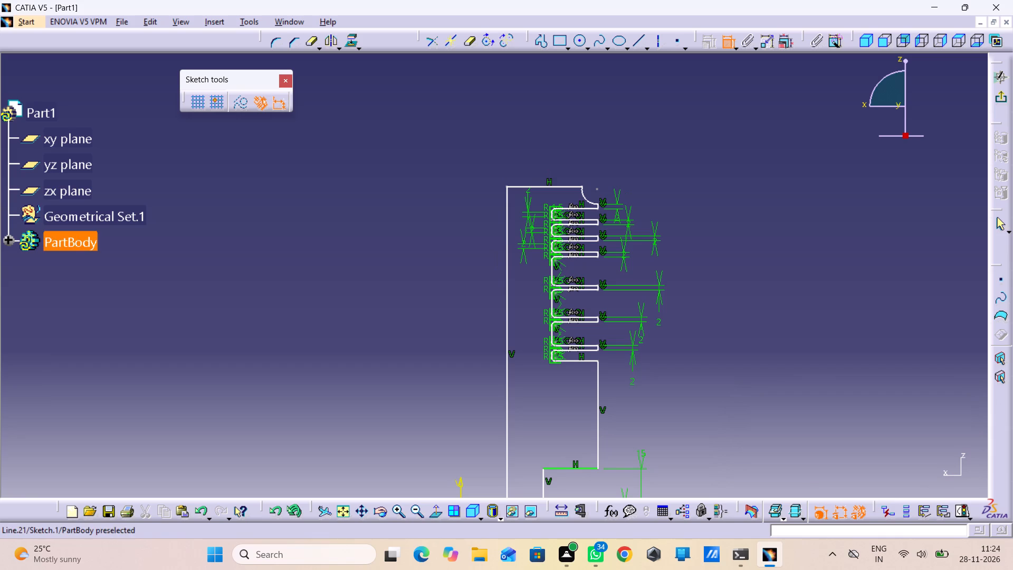
# Dimension the straight inner vertical edge of the fourth slot from the top and set its length to 2 mm.
pyautogui.moveTo(550, 270); pyautogui.dragTo(544, 278)
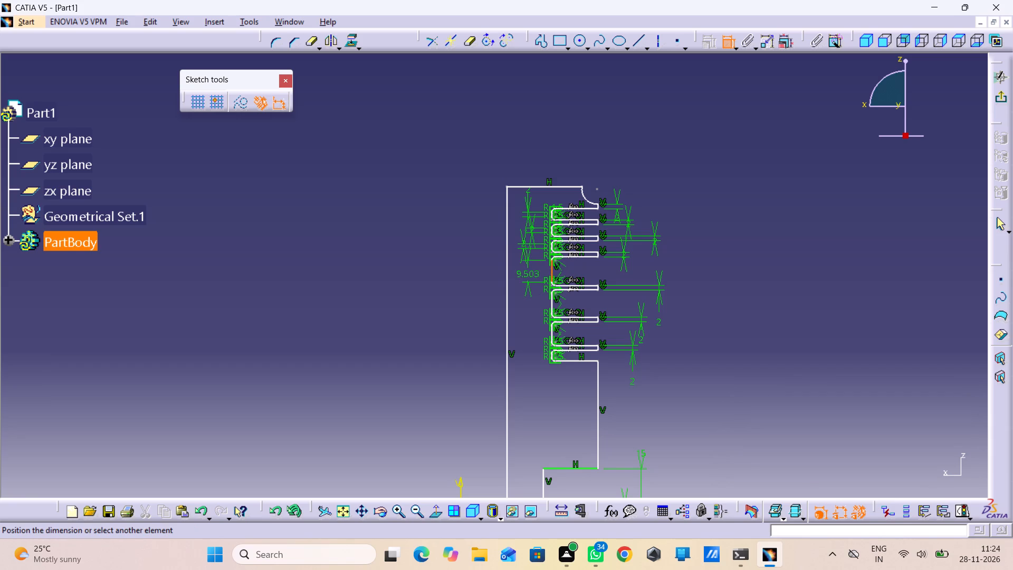
pyautogui.click(525, 277)
pyautogui.doubleClick(525, 269)
pyautogui.press('2')
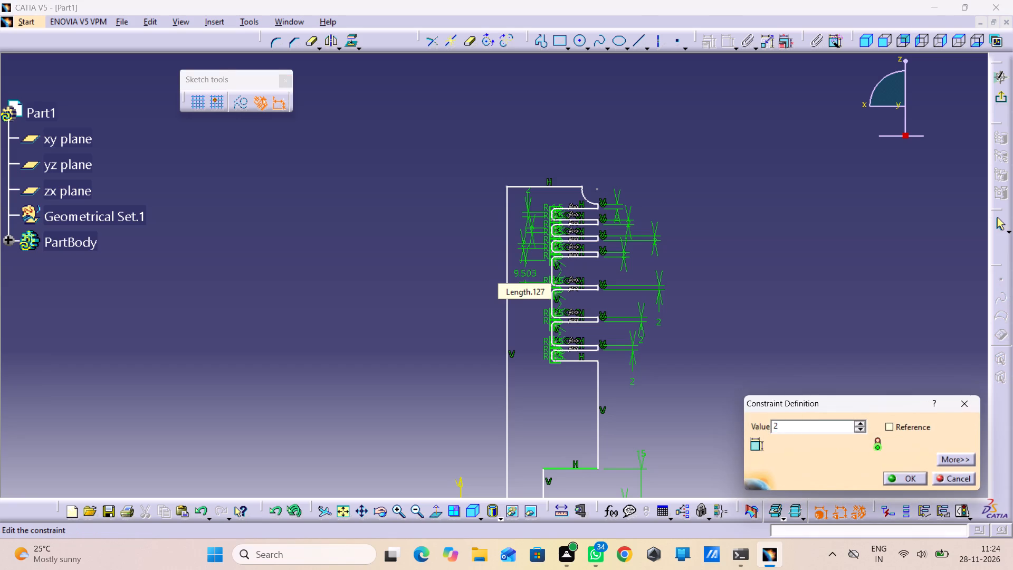
pyautogui.press('Return')
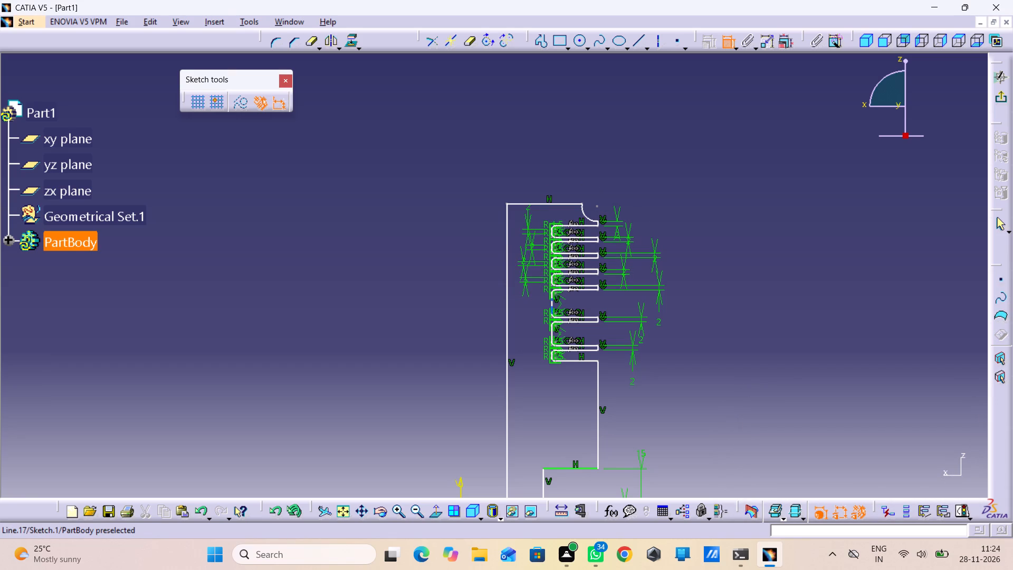
# Dimension the straight inner vertical edge of the fifth slot from the top and set its length to 2 mm.
pyautogui.moveTo(552, 305); pyautogui.dragTo(546, 307)
pyautogui.click(525, 306)
pyautogui.doubleClick(524, 303)
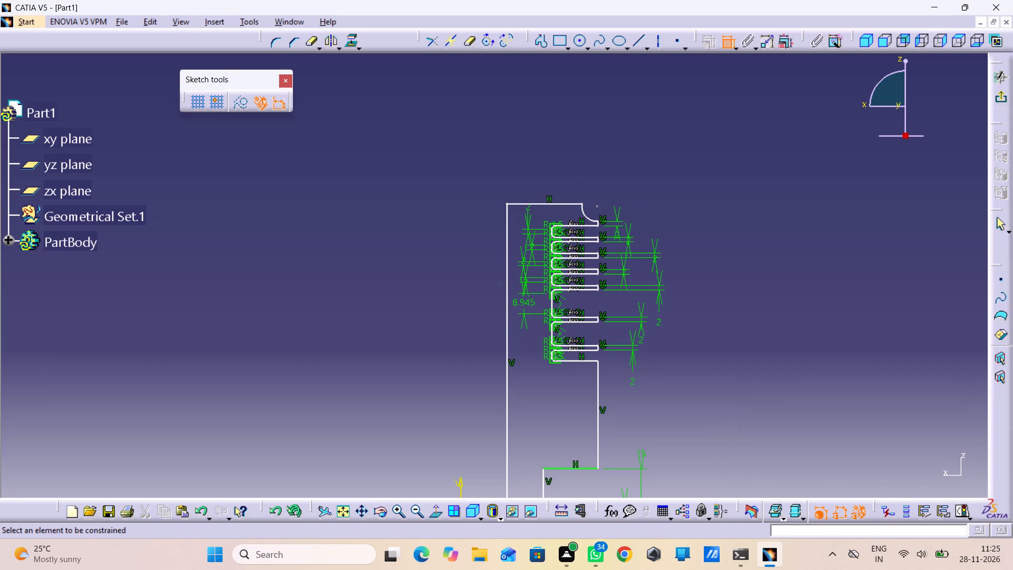
pyautogui.press('2')
pyautogui.press('Return')
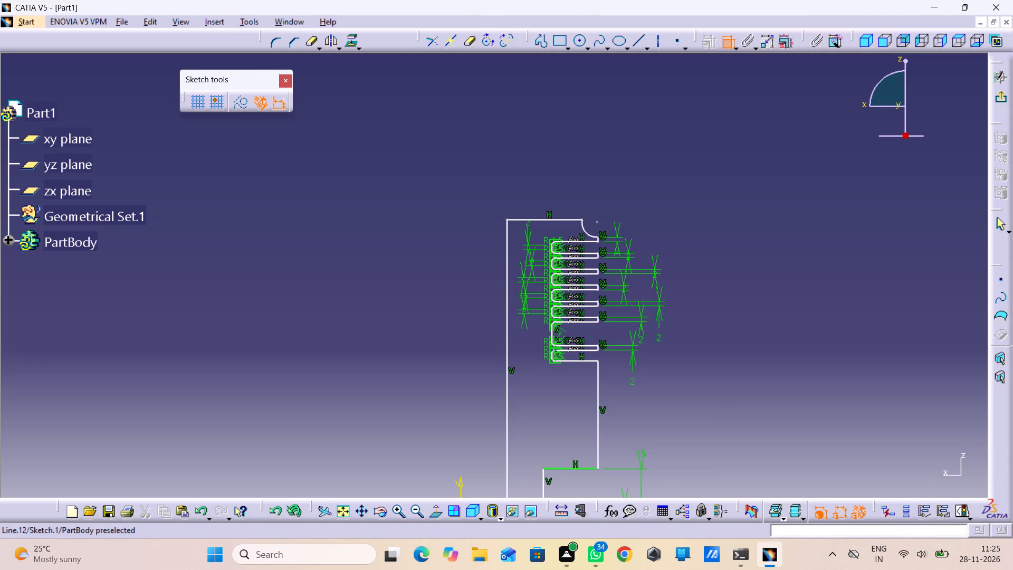
# Dimension the straight inner vertical edge of the sixth slot from the top and set its length to 2 mm.
pyautogui.click(556, 335)
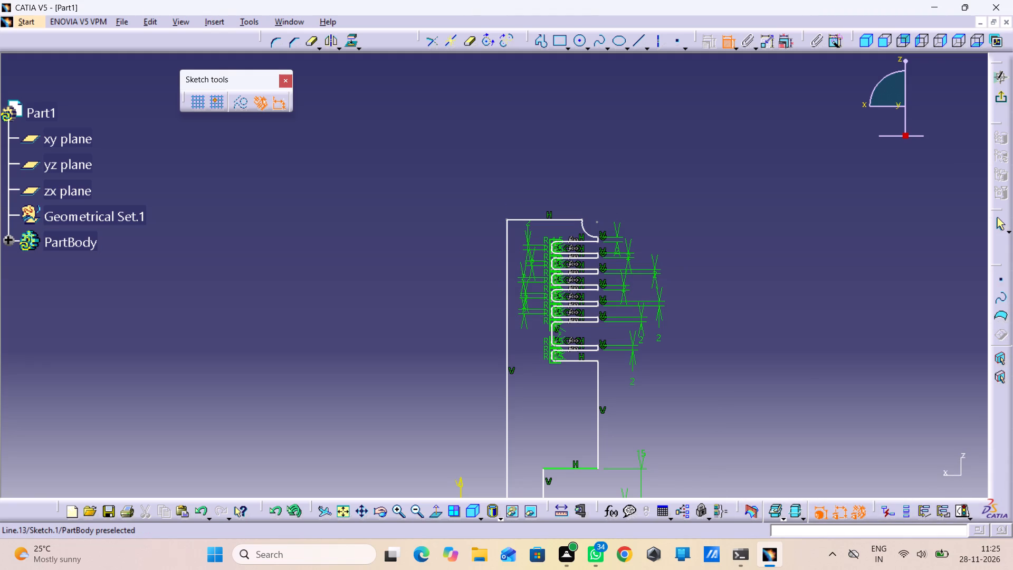
pyautogui.click(551, 334)
pyautogui.click(527, 331)
pyautogui.doubleClick(527, 331)
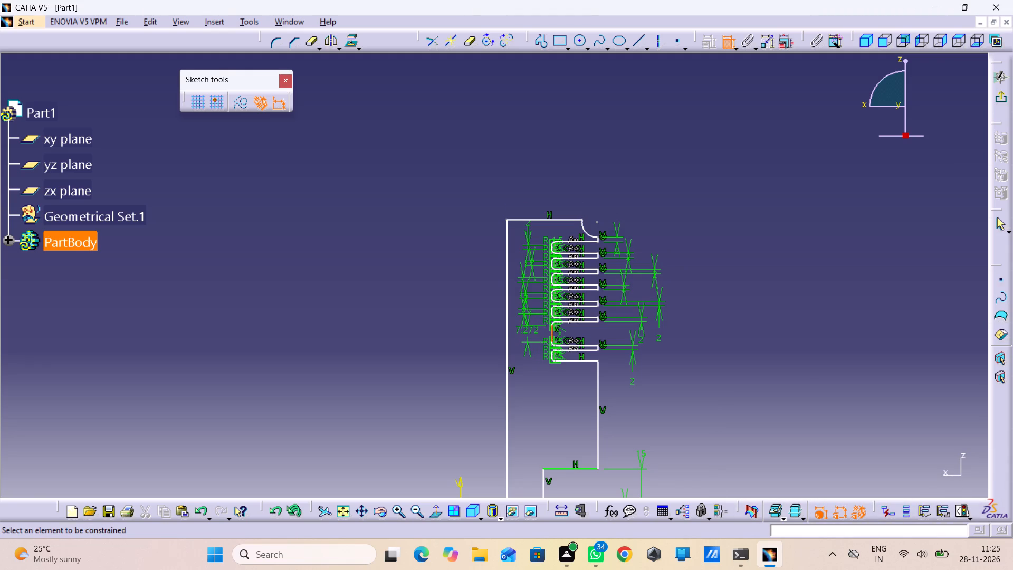
pyautogui.doubleClick(527, 331)
pyautogui.press('2')
pyautogui.doubleClick(527, 331)
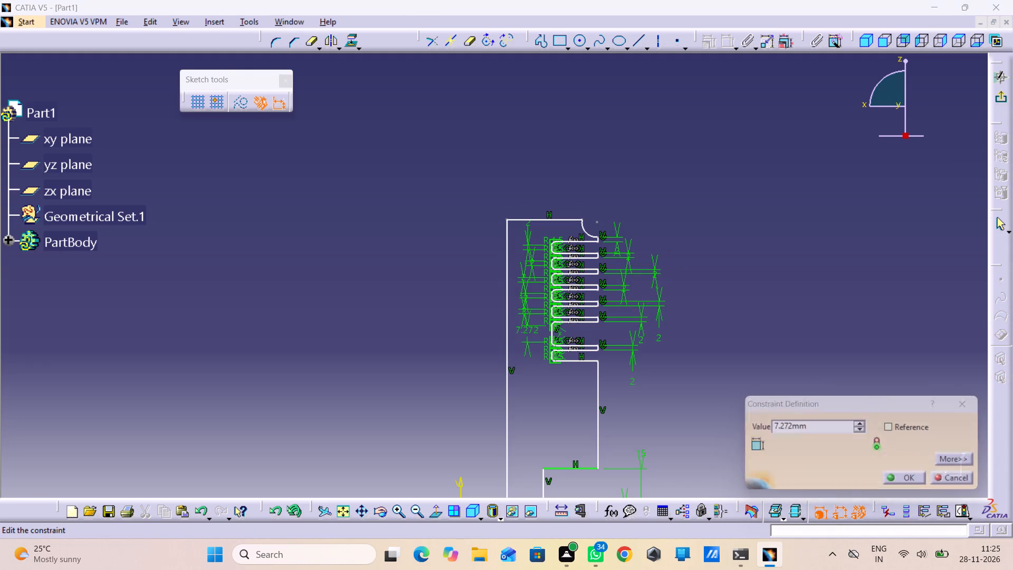
pyautogui.press('2')
pyautogui.press('Return')
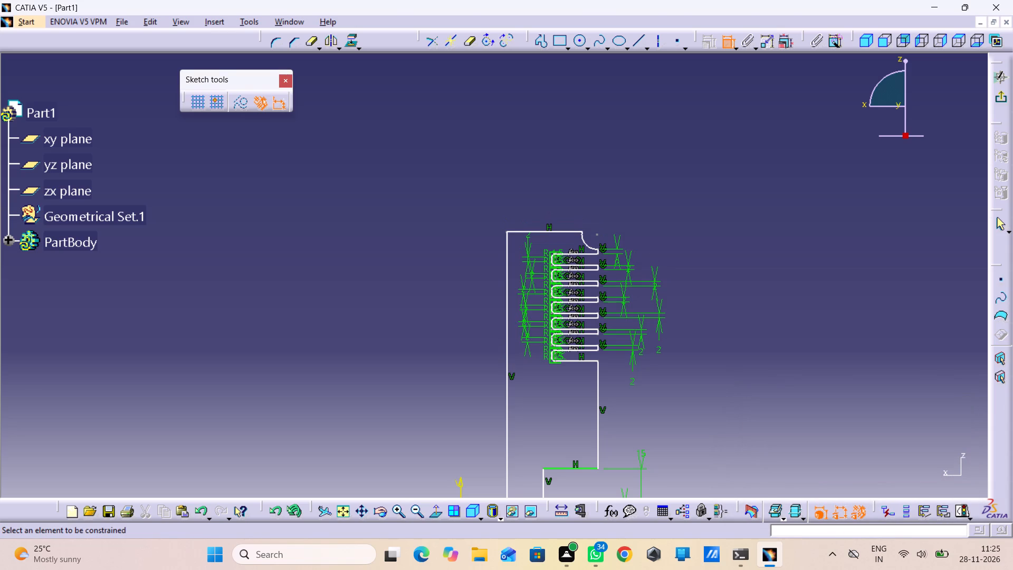
# Dimension the straight inner vertical edge of the seventh, lowest slot and set its length to 2 mm.
pyautogui.moveTo(514, 404); pyautogui.dragTo(508, 318, button='middle')
pyautogui.rightClick(514, 404)
pyautogui.scroll(1, 508, 318)
pyautogui.moveTo(545, 378); pyautogui.dragTo(569, 279, button='middle')
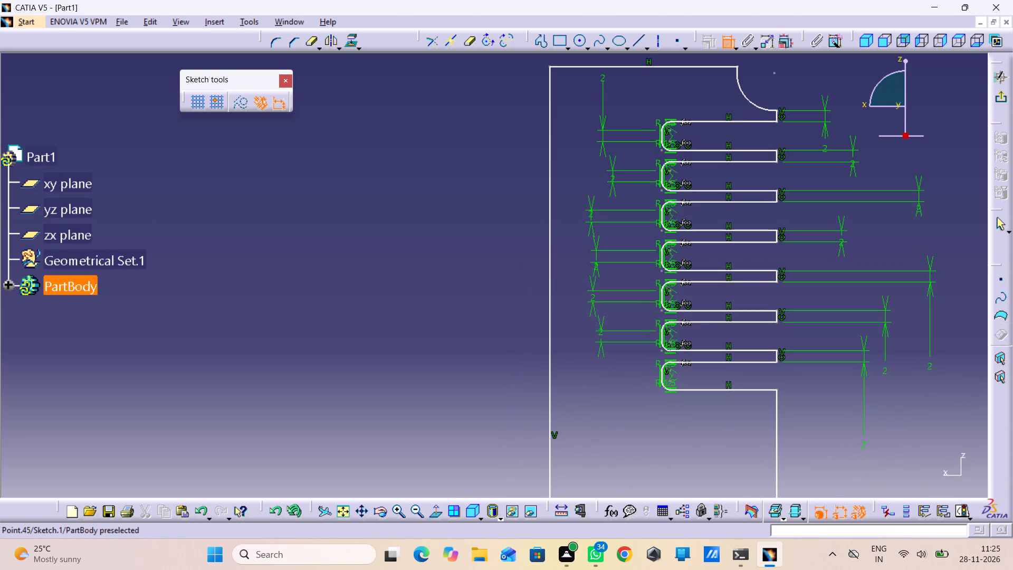
pyautogui.moveTo(663, 375); pyautogui.dragTo(652, 382)
pyautogui.click(606, 407)
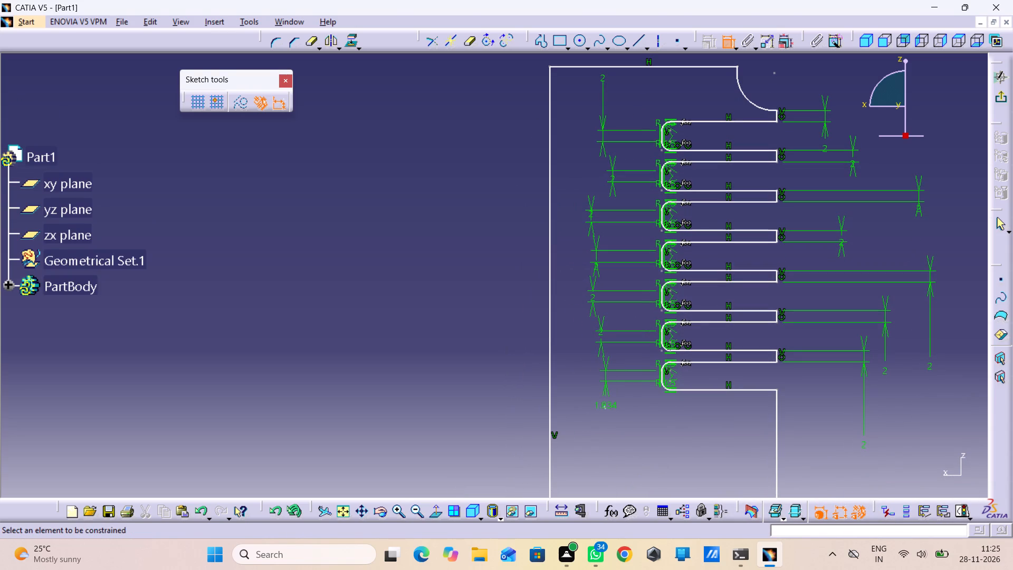
pyautogui.click(600, 398)
pyautogui.doubleClick(598, 401)
pyautogui.press('2')
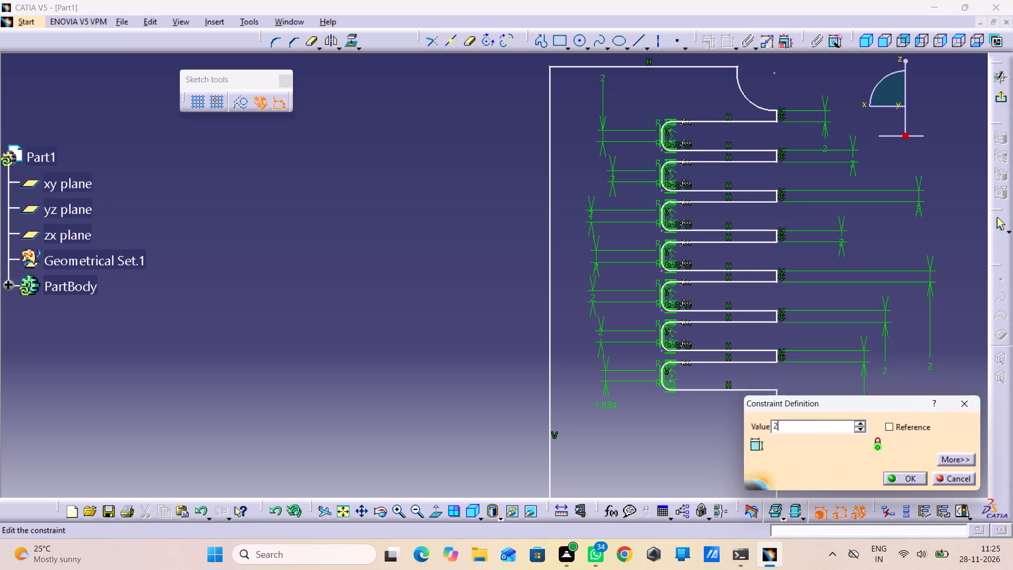
pyautogui.press('Return')
# Delete the long outer vertical edge between the lowest slot and the horizontal step edge below it.
pyautogui.moveTo(614, 409); pyautogui.dragTo(633, 454, button='middle')
pyautogui.rightClick(615, 410)
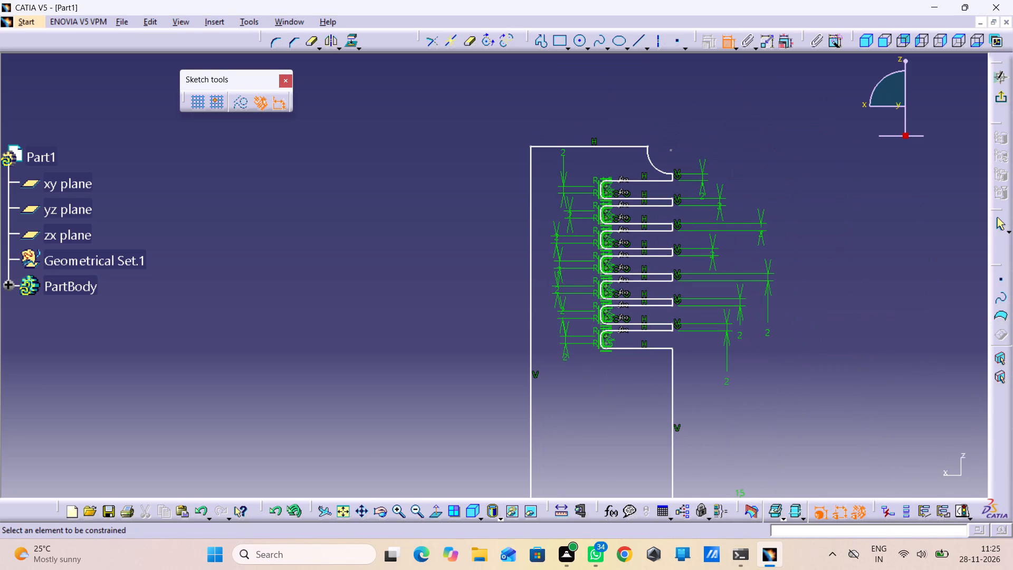
pyautogui.moveTo(636, 421); pyautogui.dragTo(636, 360, button='middle')
pyautogui.rightClick(636, 360)
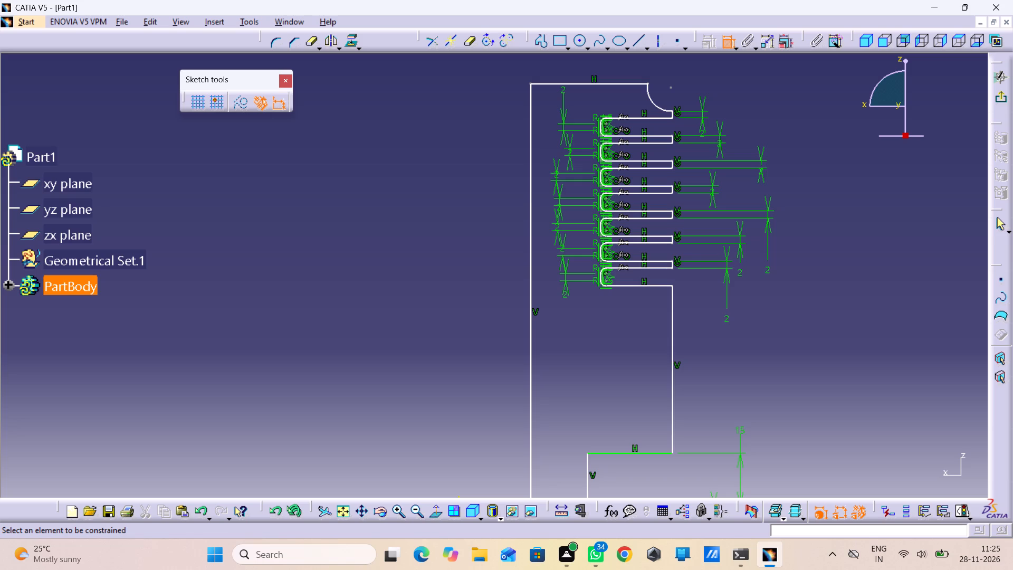
pyautogui.moveTo(657, 353); pyautogui.dragTo(657, 361, button='middle')
pyautogui.rightClick(656, 353)
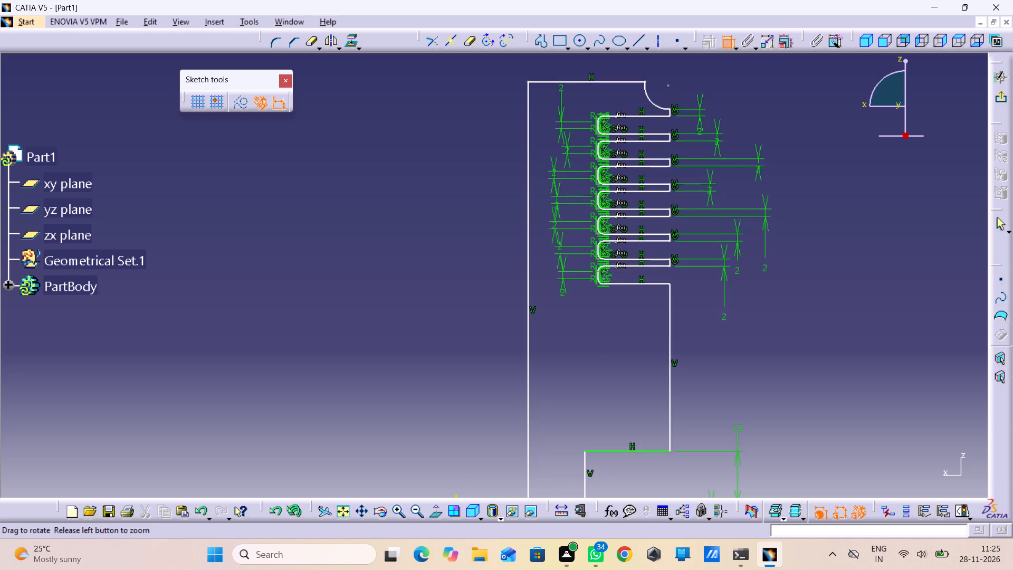
pyautogui.moveTo(657, 361); pyautogui.dragTo(664, 390, button='middle')
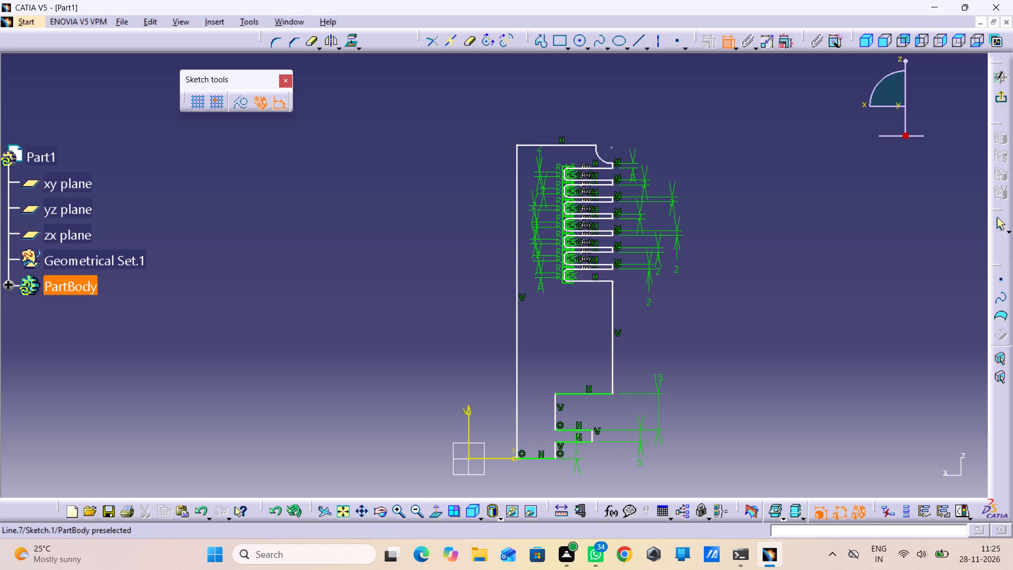
pyautogui.moveTo(615, 300); pyautogui.dragTo(615, 321, button='middle')
pyautogui.rightClick(615, 300)
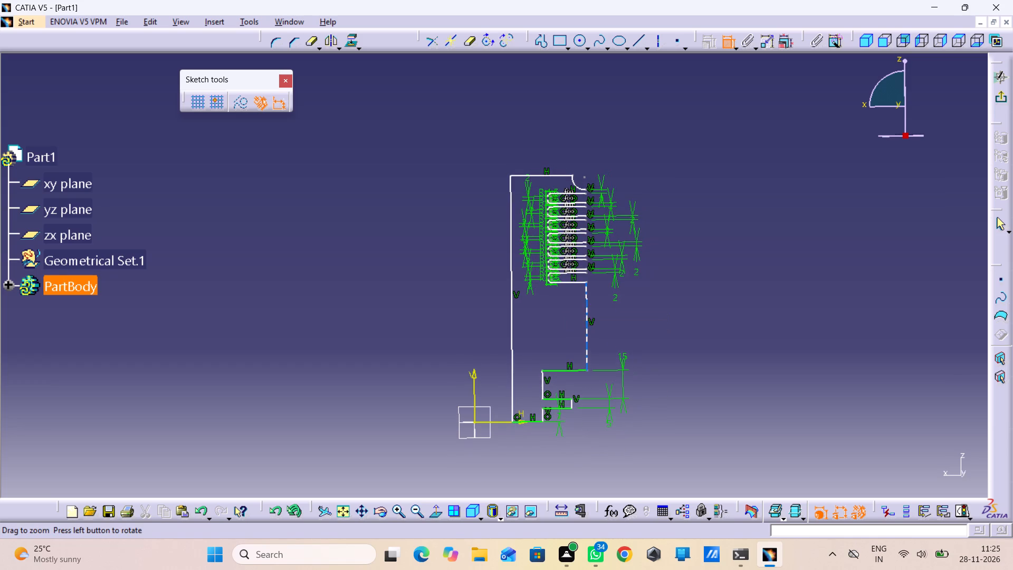
pyautogui.click(435, 514)
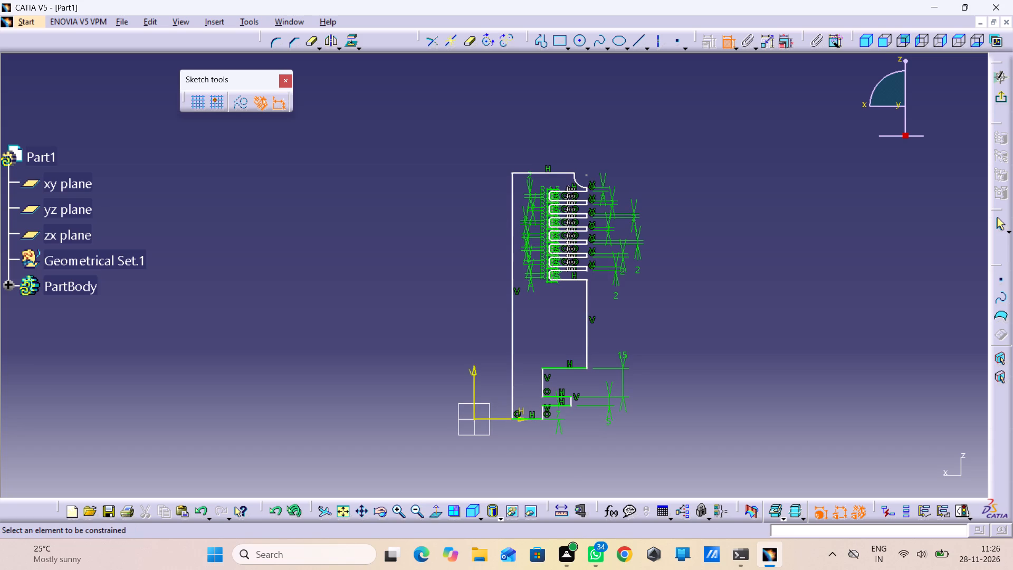
pyautogui.rightClick(588, 294)
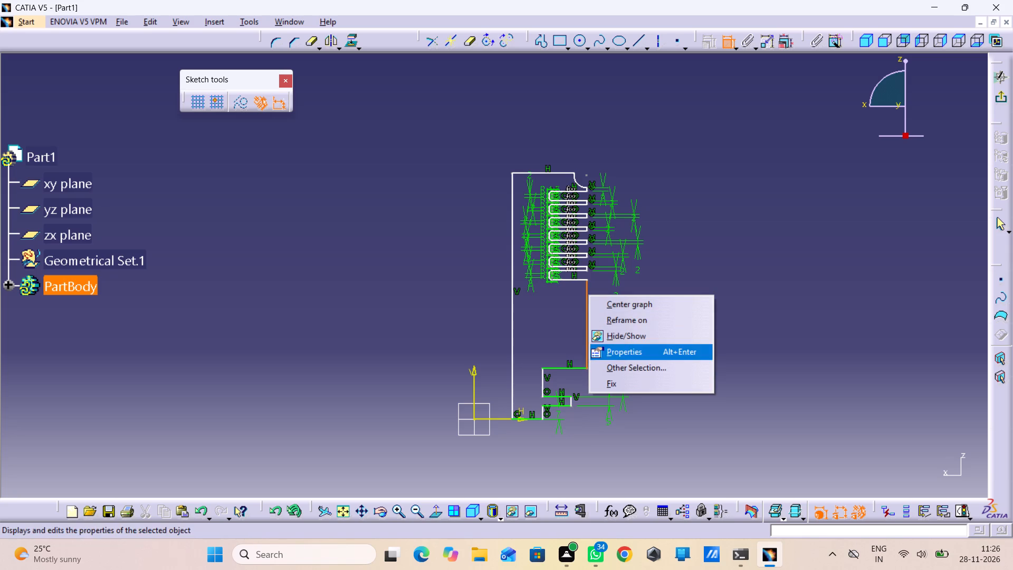
pyautogui.click(738, 202)
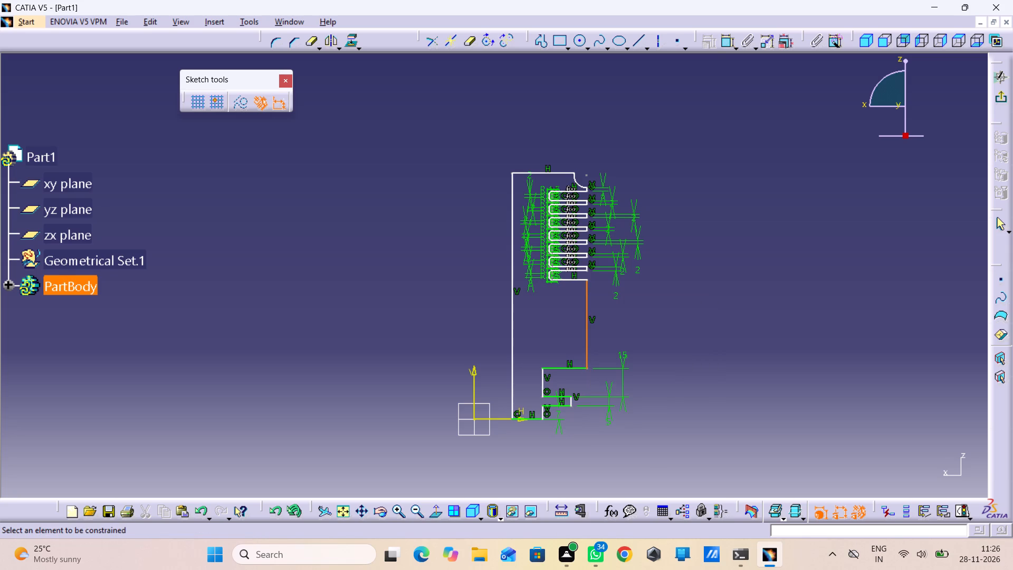
pyautogui.click(729, 45)
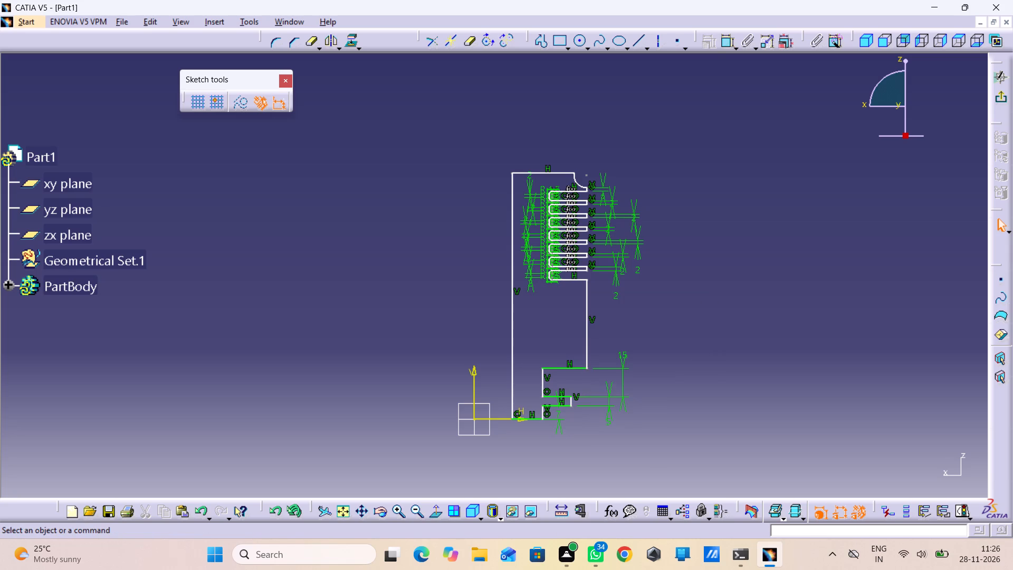
pyautogui.rightClick(587, 301)
pyautogui.click(623, 479)
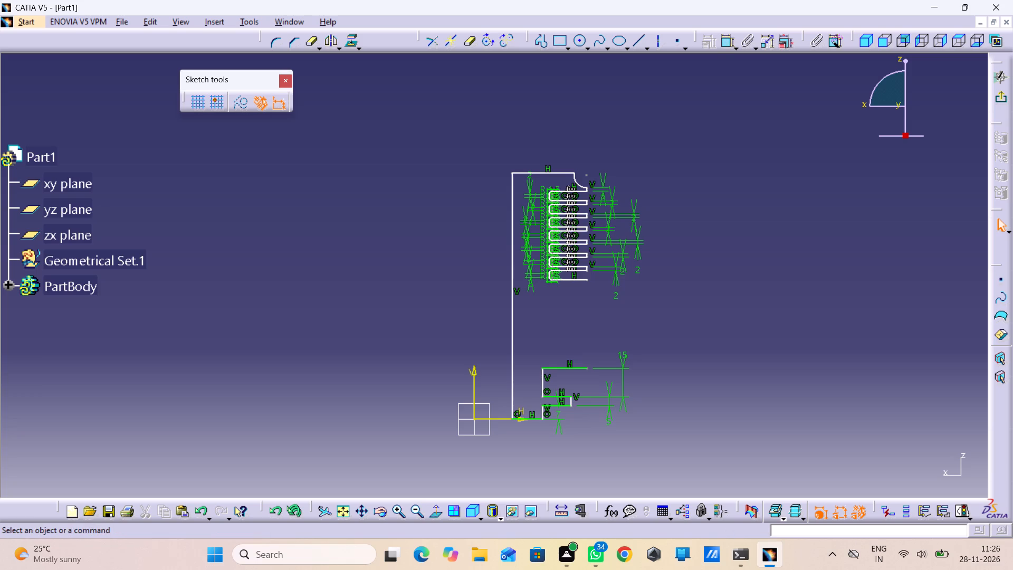
# Sketch a connected profile from the lowest slot's open end: about 8.4 mm down, 20.1 mm inward, 5.8 mm down and 20.1 mm outward.
pyautogui.doubleClick(544, 42)
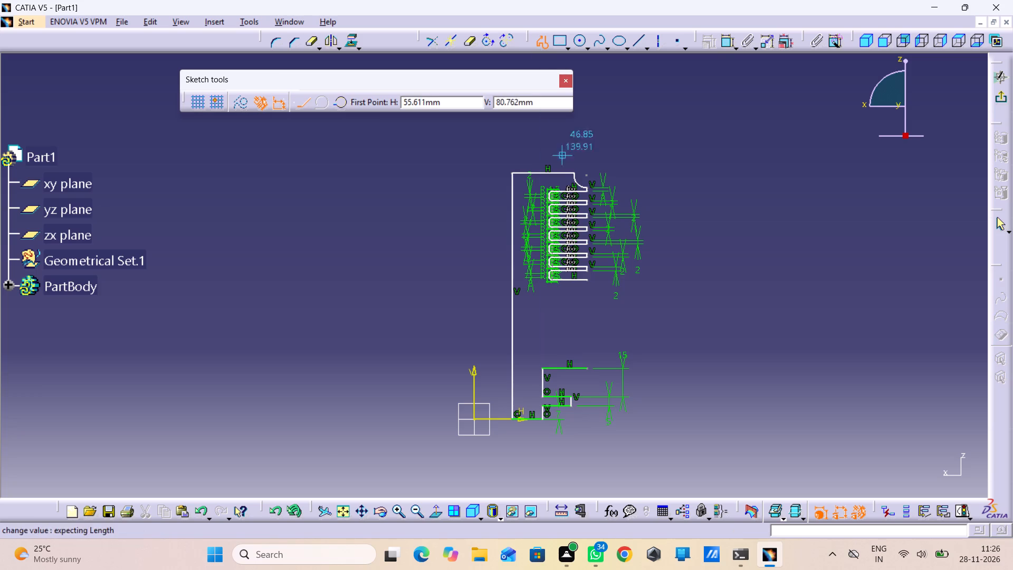
pyautogui.click(586, 281)
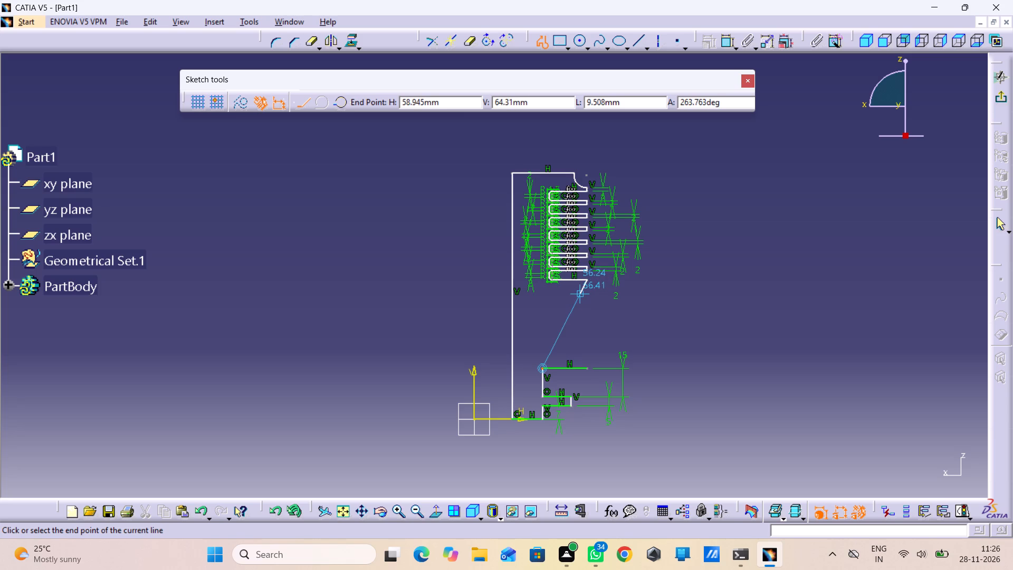
pyautogui.moveTo(584, 299); pyautogui.dragTo(563, 229, button='middle')
pyautogui.rightClick(584, 299)
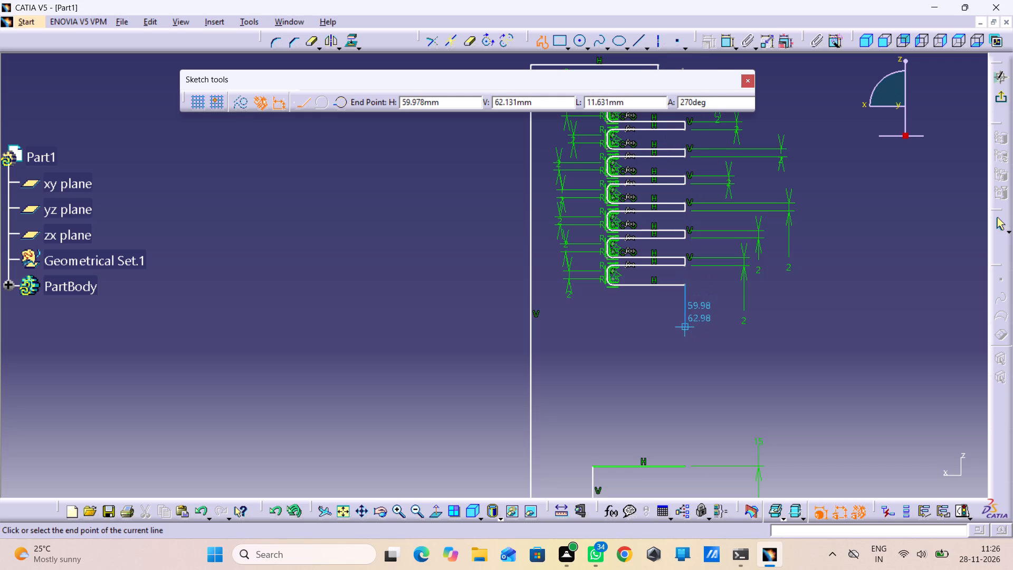
pyautogui.click(684, 317)
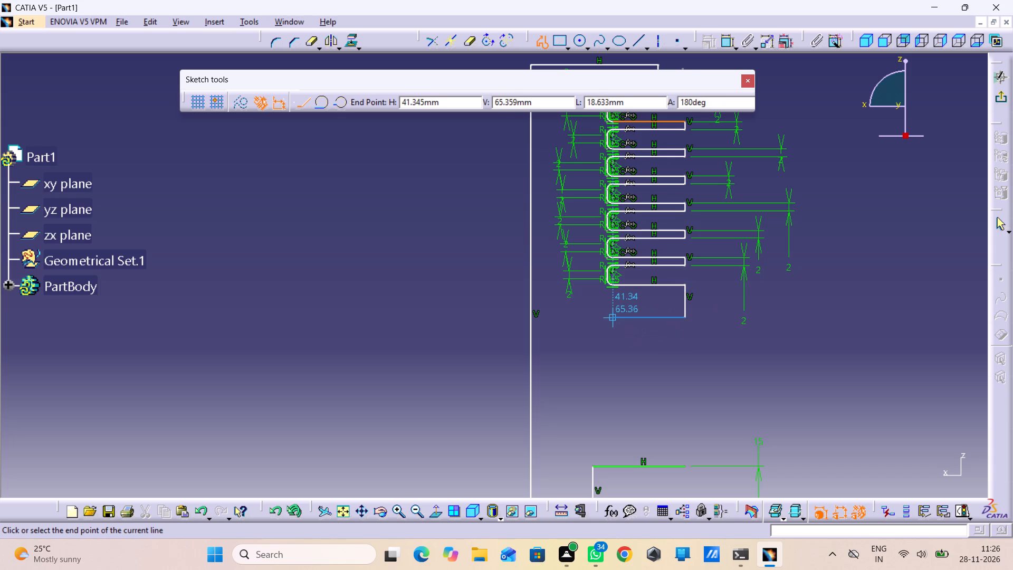
pyautogui.click(615, 319)
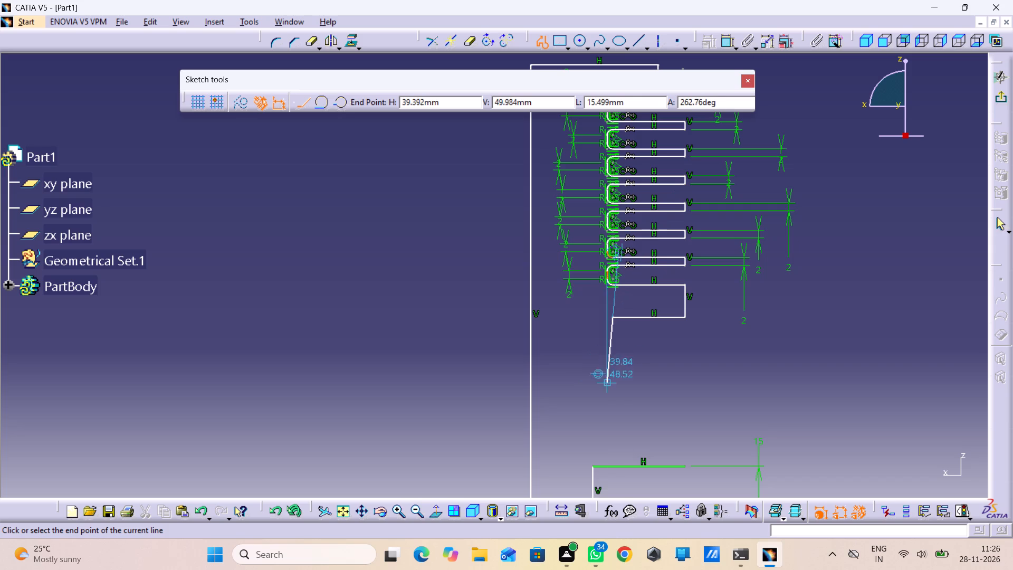
pyautogui.hotkey('ctrl', 'z')
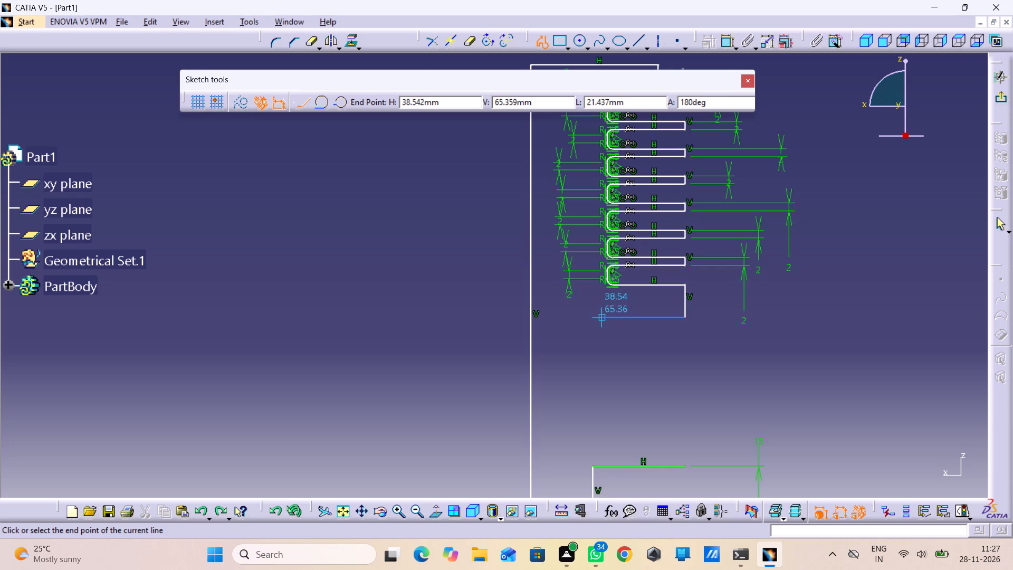
pyautogui.click(606, 318)
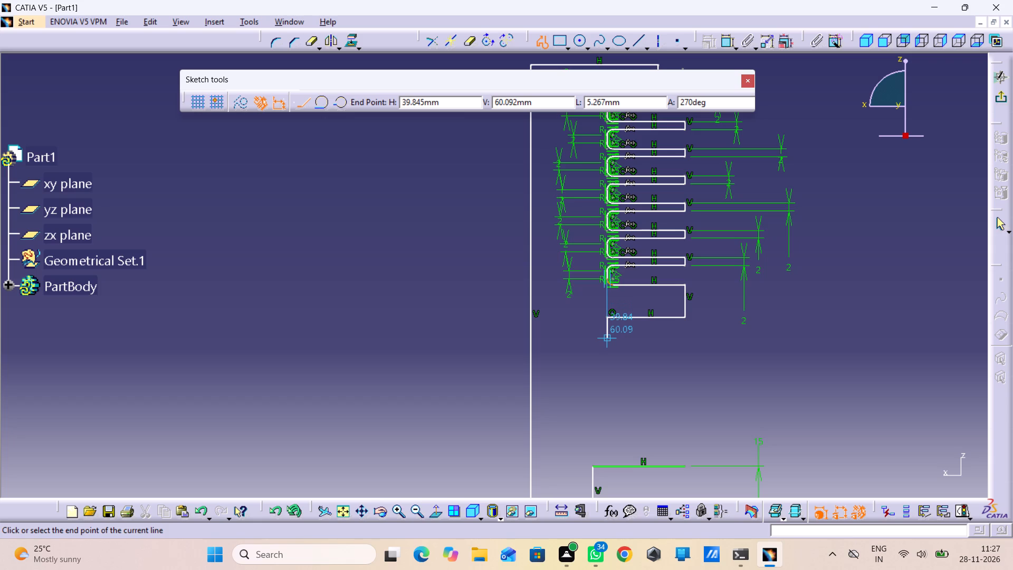
pyautogui.moveTo(605, 338); pyautogui.dragTo(607, 357, button='middle')
pyautogui.rightClick(605, 338)
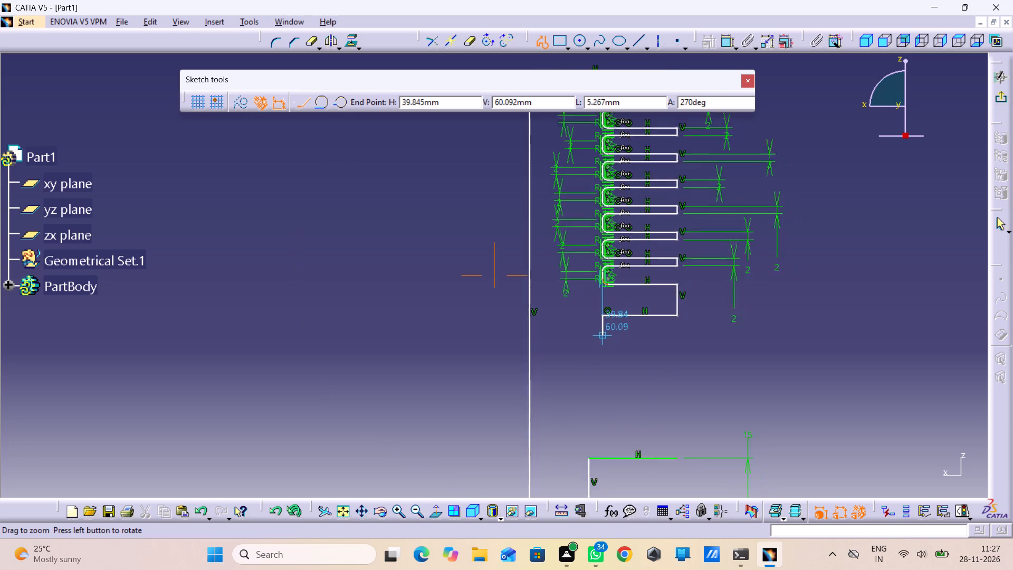
pyautogui.moveTo(607, 357); pyautogui.dragTo(610, 386, button='middle')
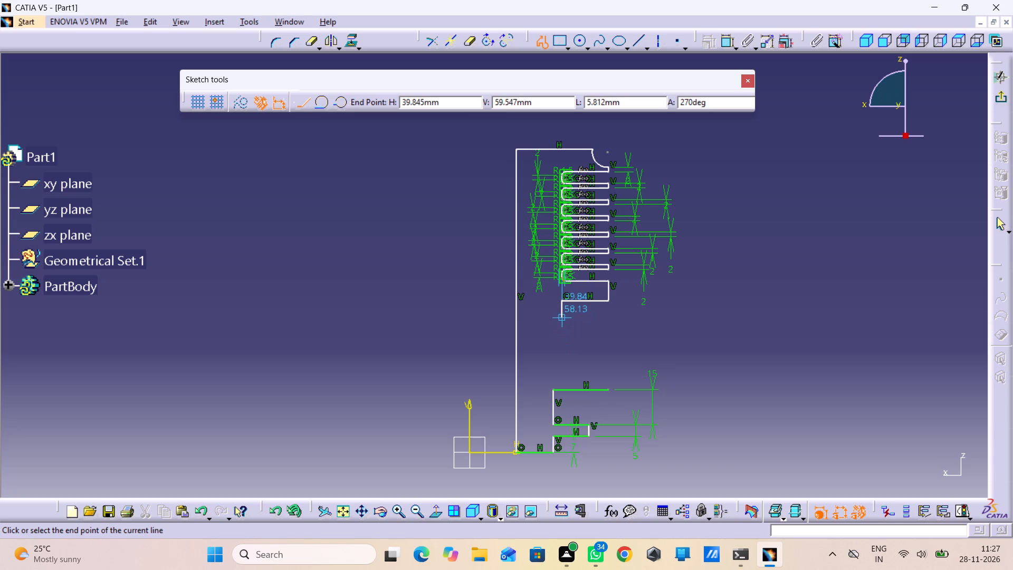
pyautogui.click(562, 313)
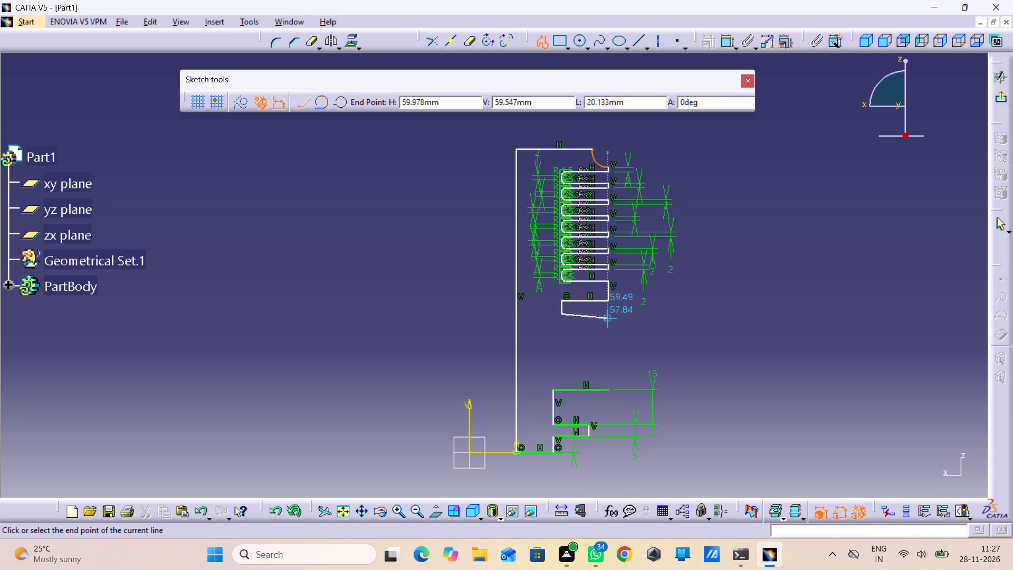
pyautogui.click(606, 316)
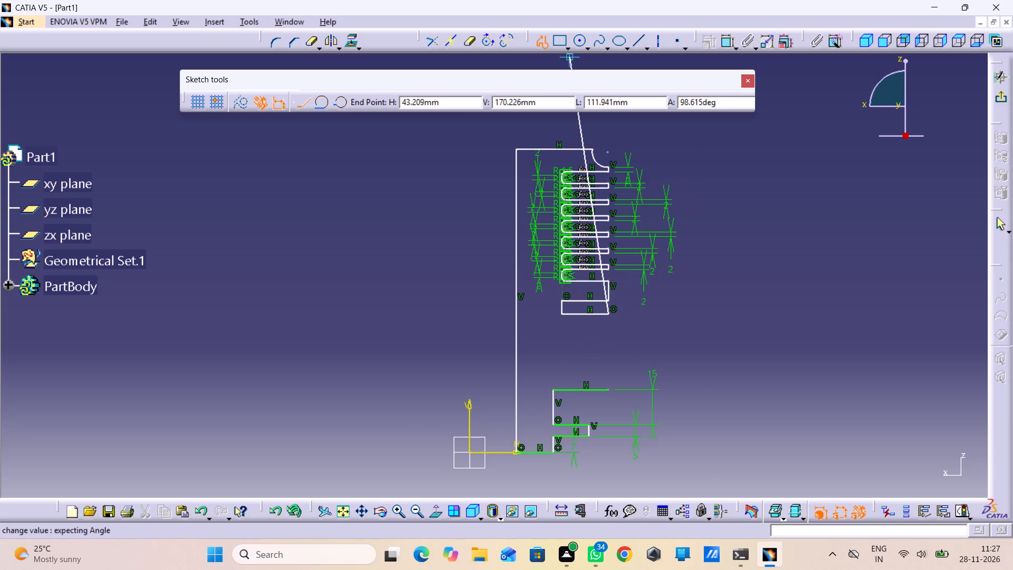
pyautogui.click(544, 41)
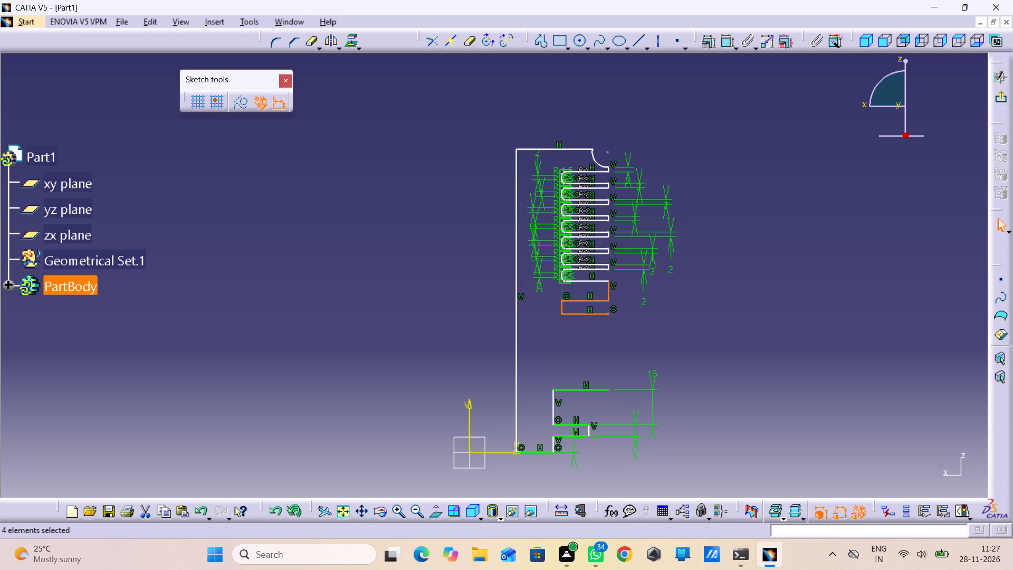
# Delete the horizontal edge at the top of the lower step, above the small flange.
pyautogui.rightClick(584, 389)
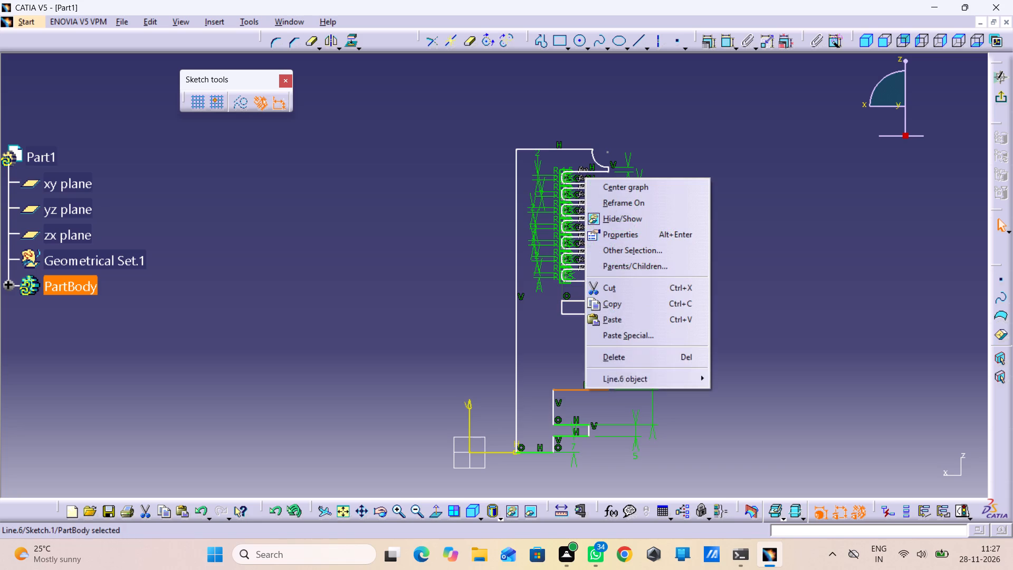
pyautogui.click(611, 356)
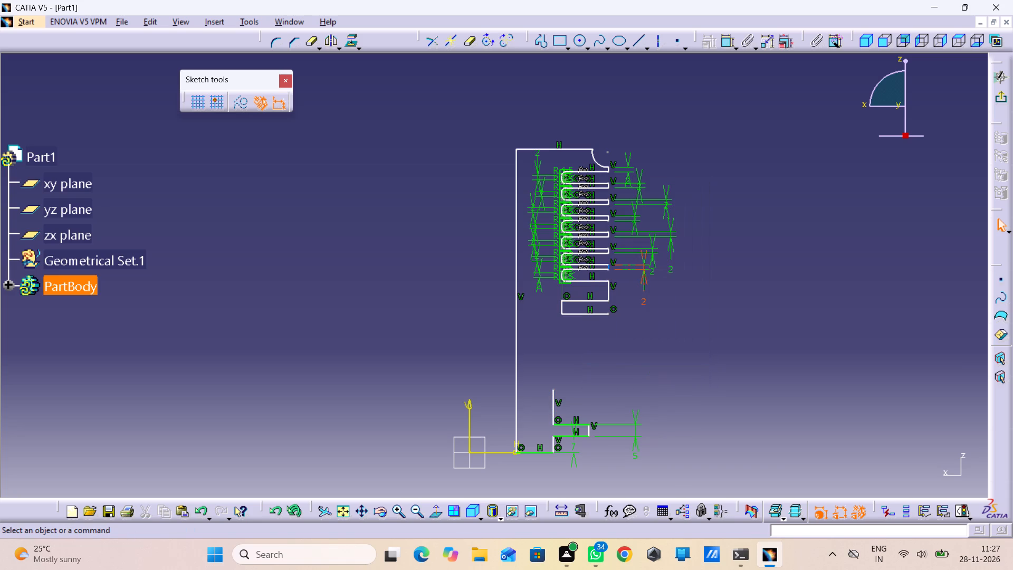
# Dimension the vertical distance between the small lower flange's upper edge and the lowest horizontal line of the new profile.
pyautogui.click(543, 44)
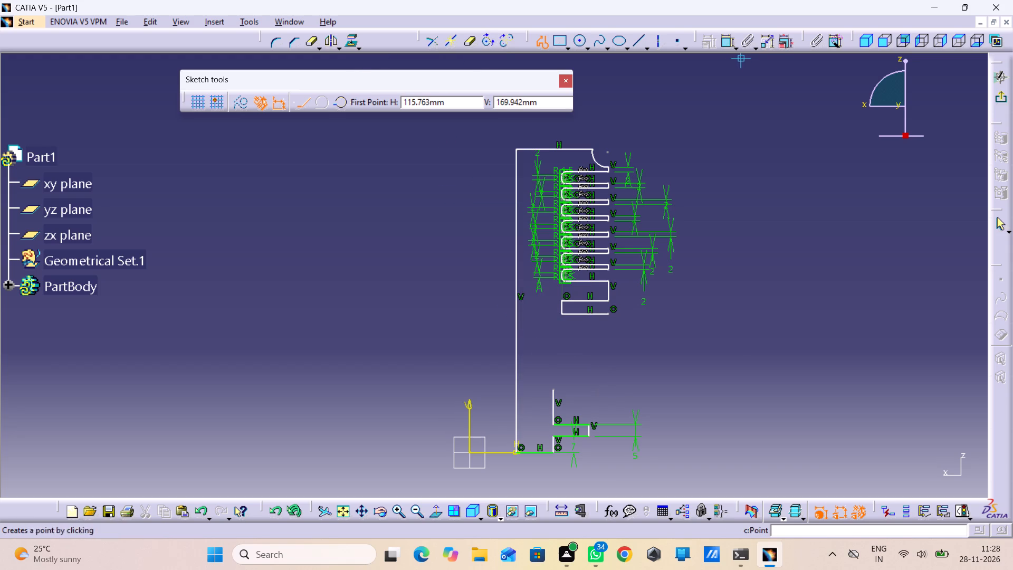
pyautogui.click(725, 45)
pyautogui.doubleClick(725, 45)
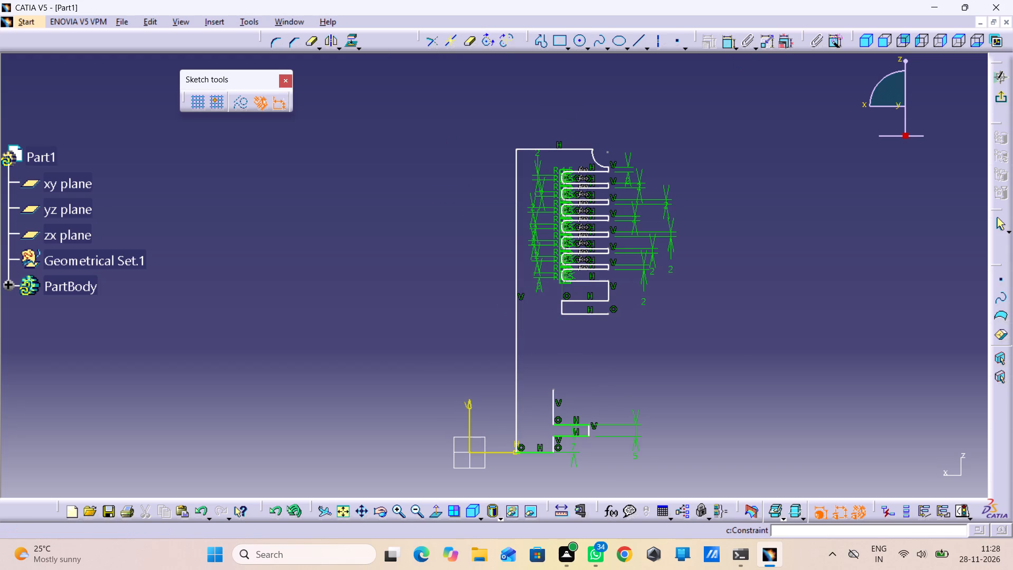
pyautogui.doubleClick(724, 46)
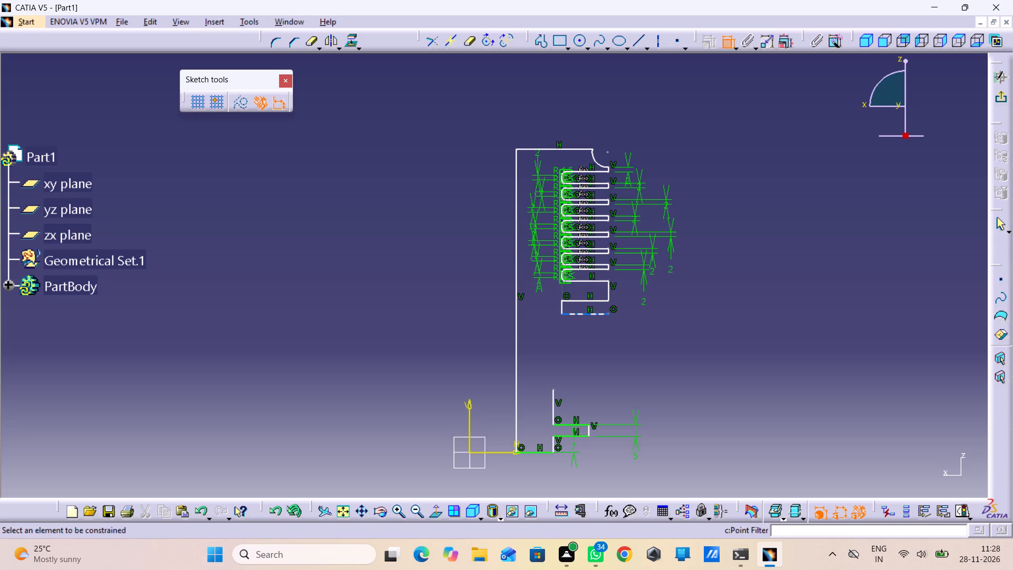
pyautogui.click(583, 425)
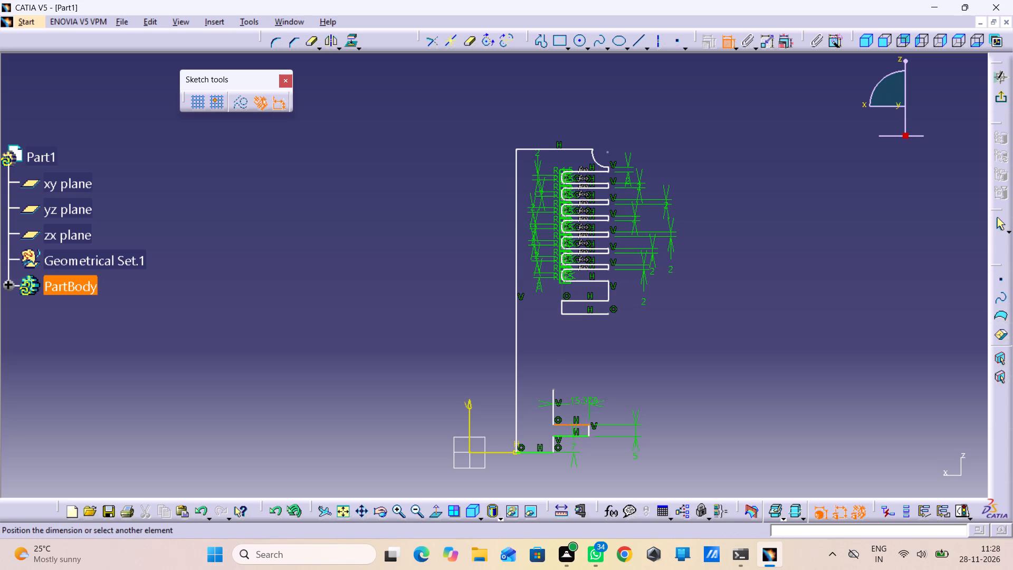
pyautogui.click(595, 315)
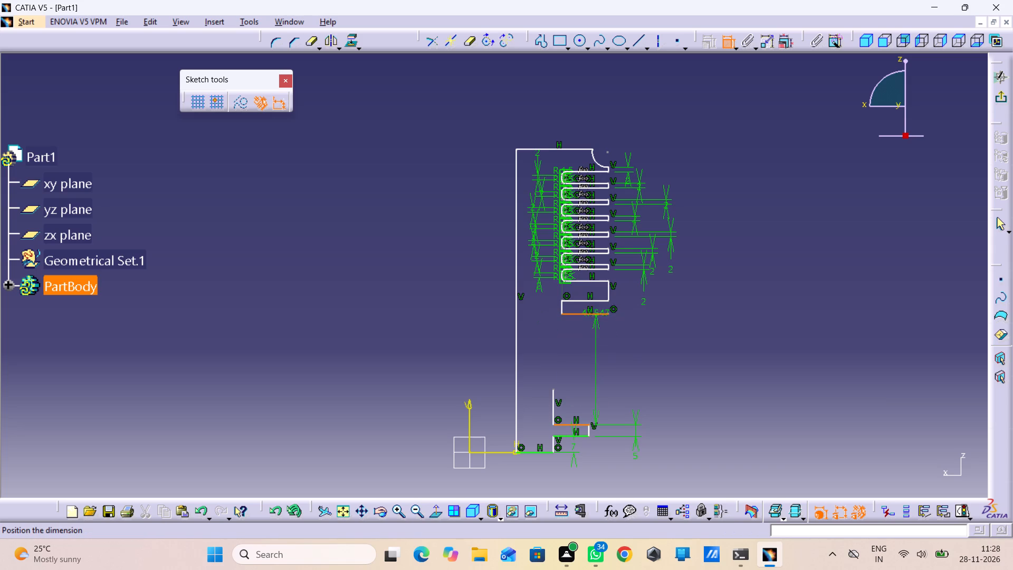
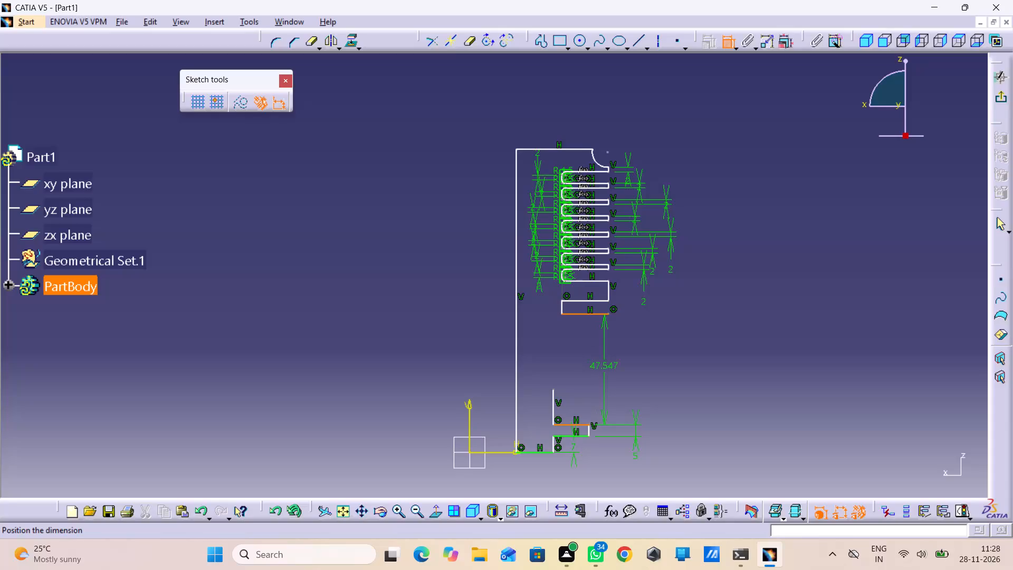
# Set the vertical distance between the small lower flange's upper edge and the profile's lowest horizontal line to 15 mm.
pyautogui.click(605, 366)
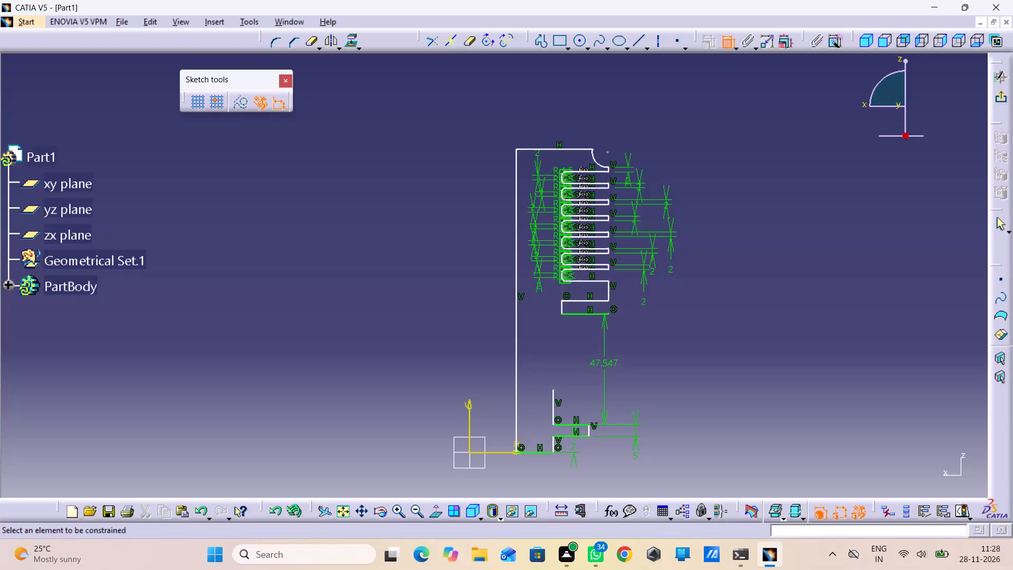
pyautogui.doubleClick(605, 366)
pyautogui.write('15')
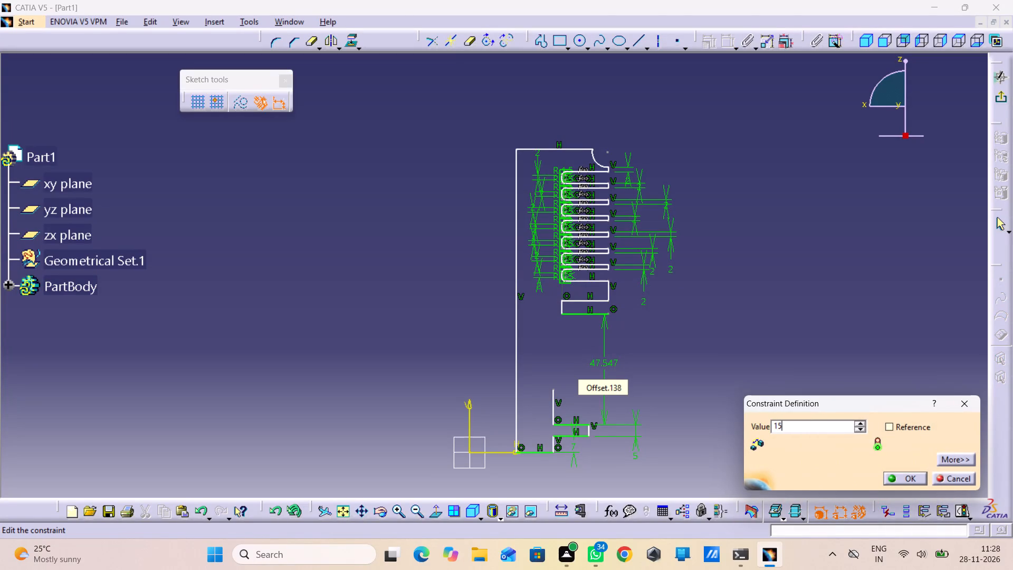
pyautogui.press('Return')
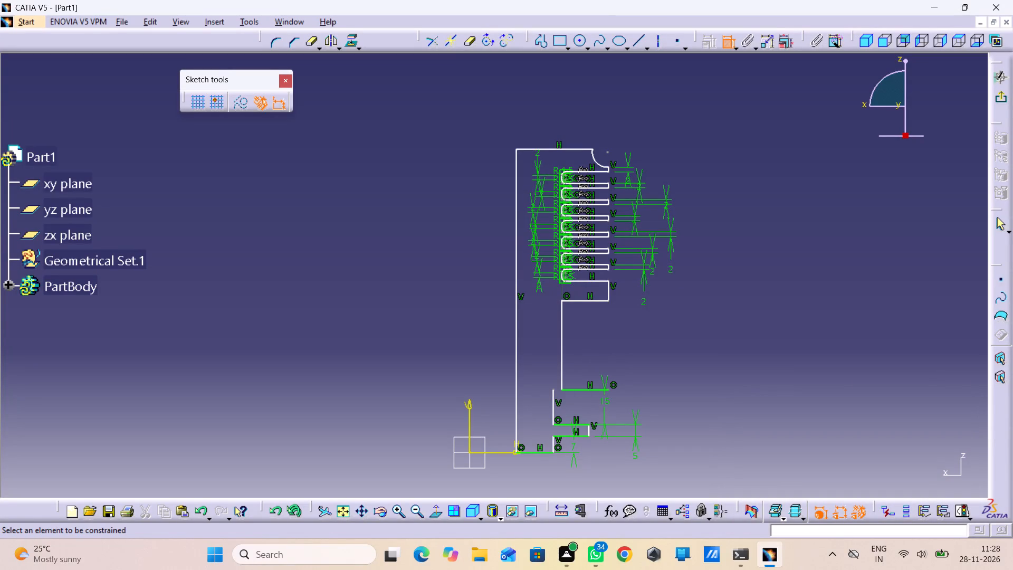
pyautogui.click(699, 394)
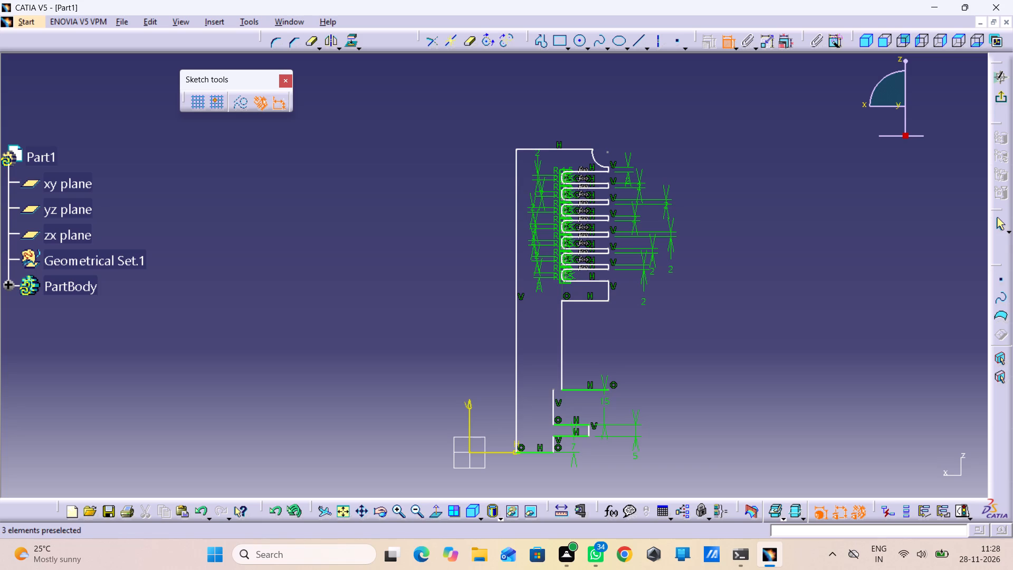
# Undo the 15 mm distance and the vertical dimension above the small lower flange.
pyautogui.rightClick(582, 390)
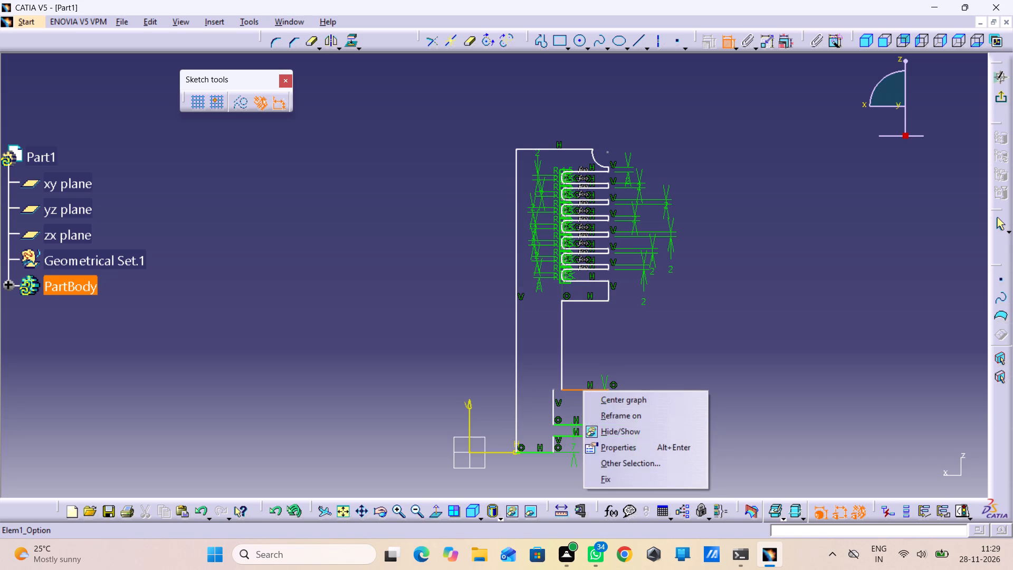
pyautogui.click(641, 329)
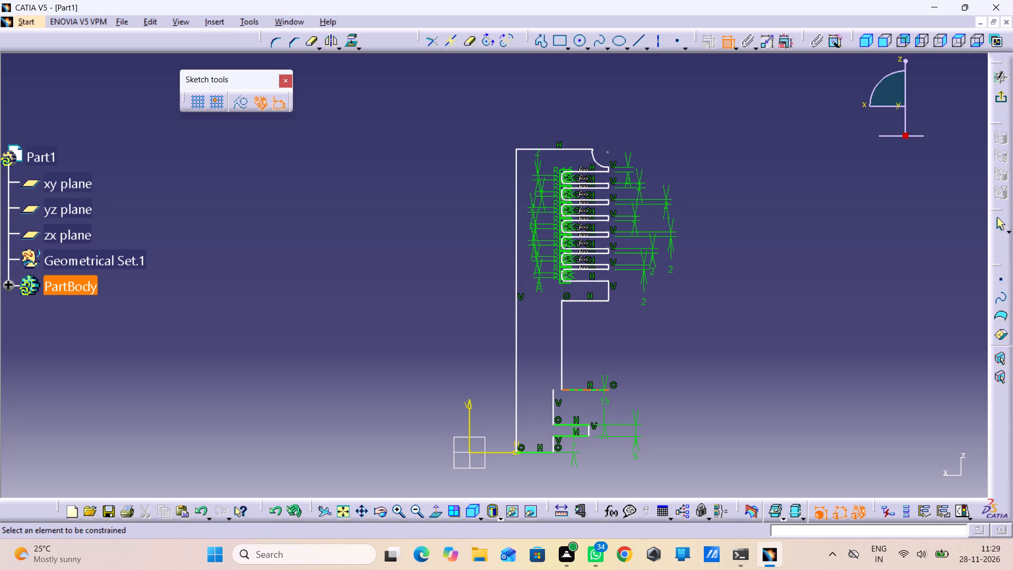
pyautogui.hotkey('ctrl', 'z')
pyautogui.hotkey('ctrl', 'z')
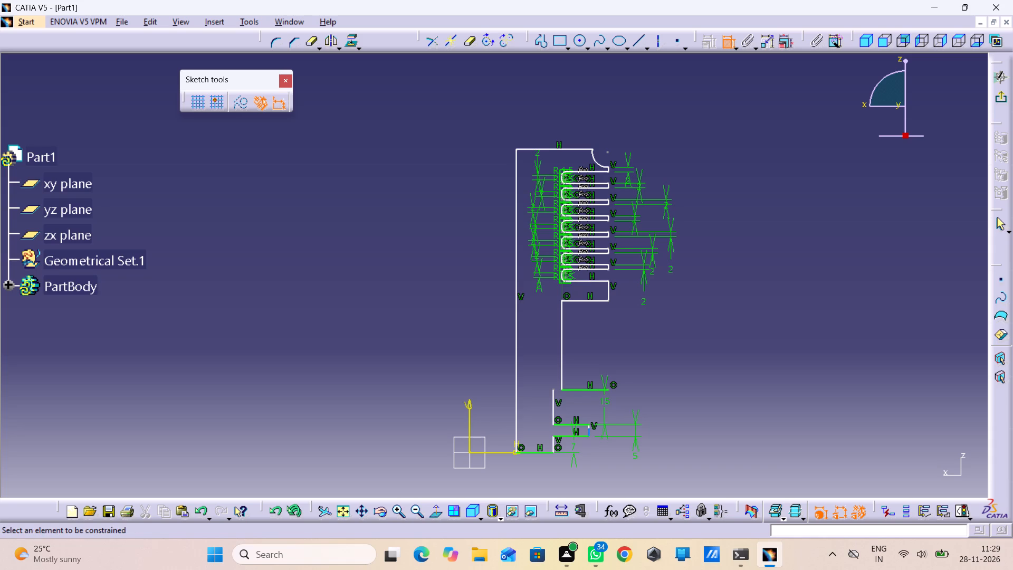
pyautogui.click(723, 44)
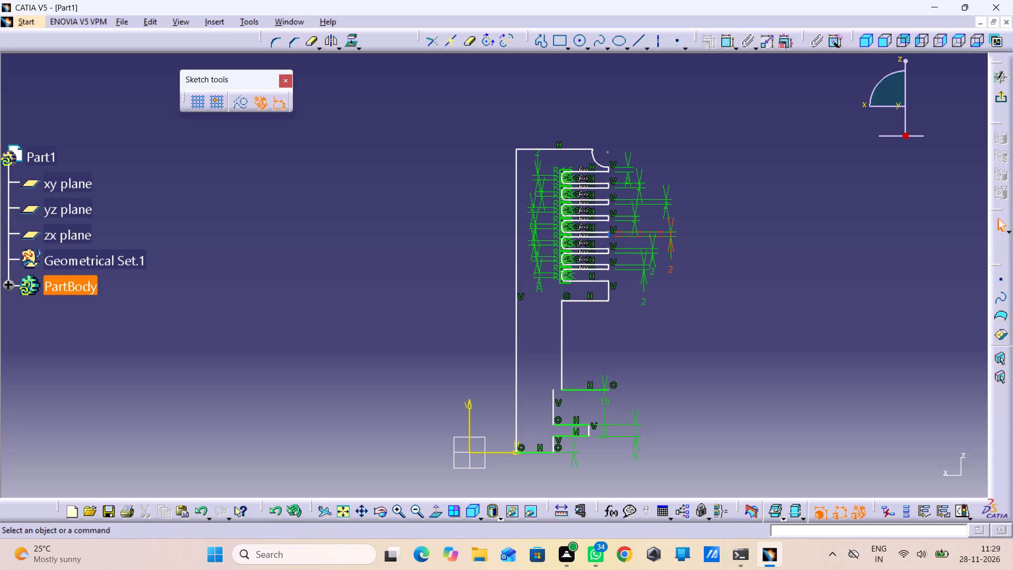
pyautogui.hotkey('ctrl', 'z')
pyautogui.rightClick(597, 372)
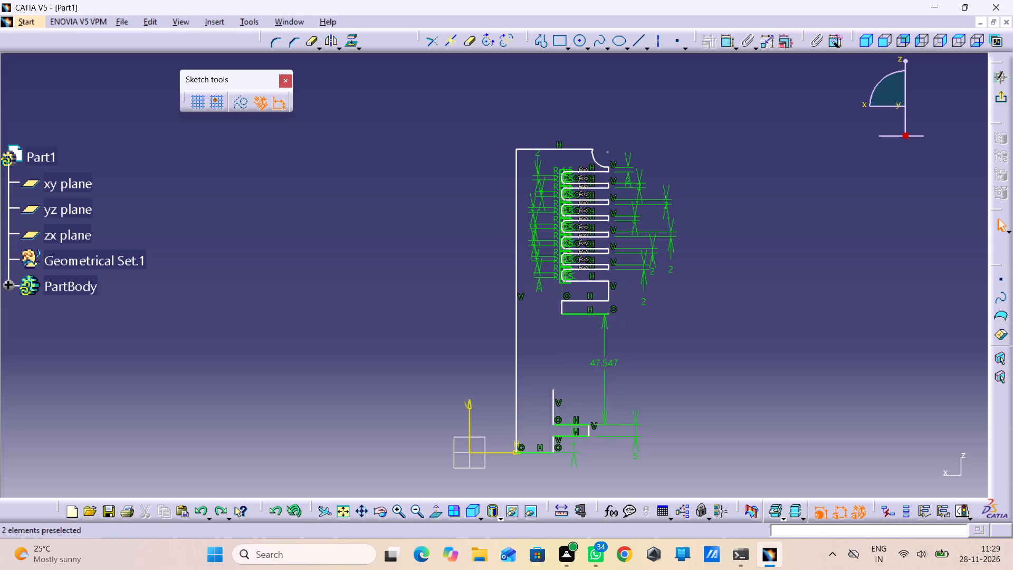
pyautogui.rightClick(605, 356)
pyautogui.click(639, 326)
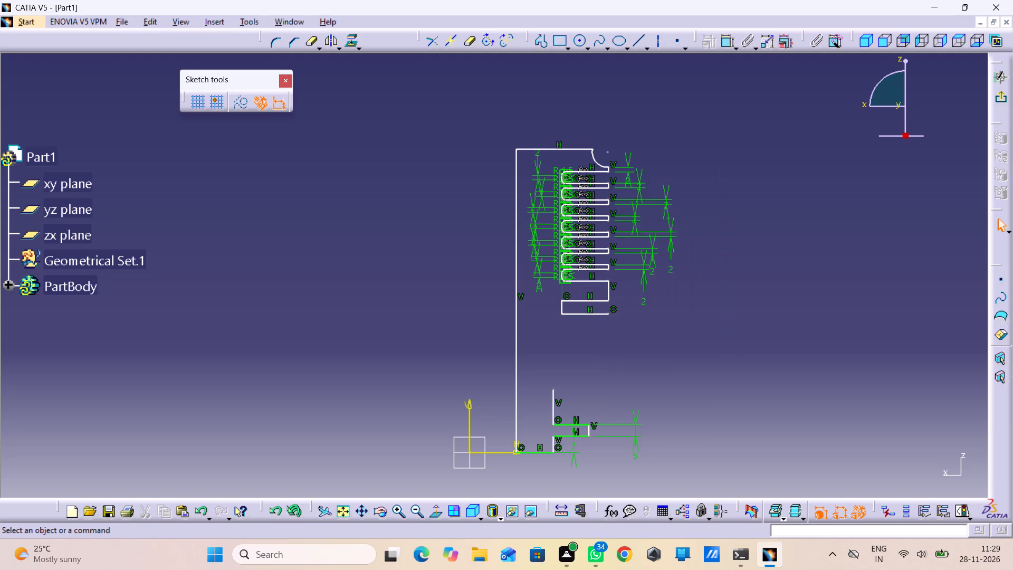
# Extend the profile from its open lower end: about 9.9 mm down, 20.1 mm inward and 37.6 mm down to the flange's upper edge.
pyautogui.doubleClick(542, 42)
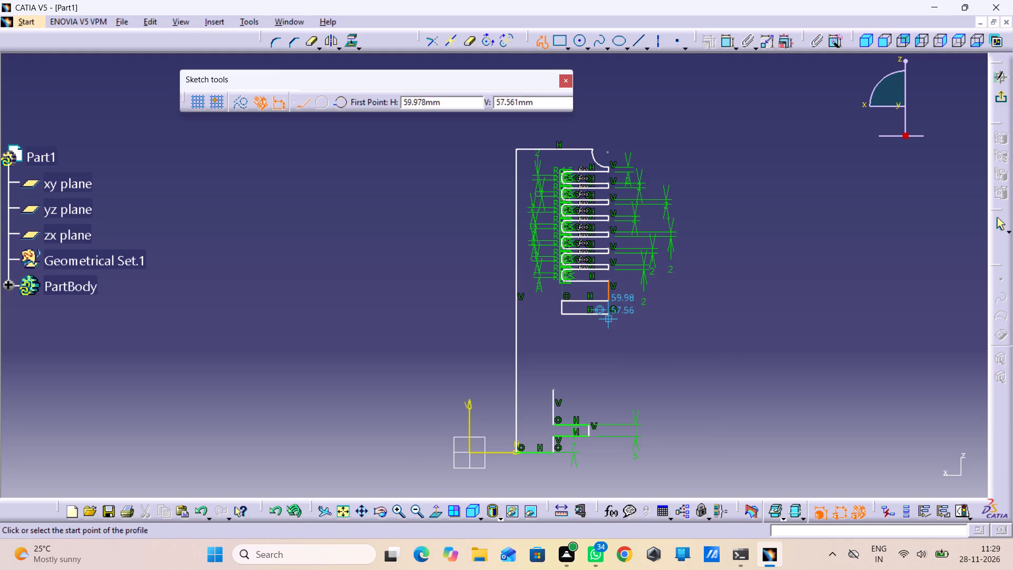
pyautogui.click(610, 314)
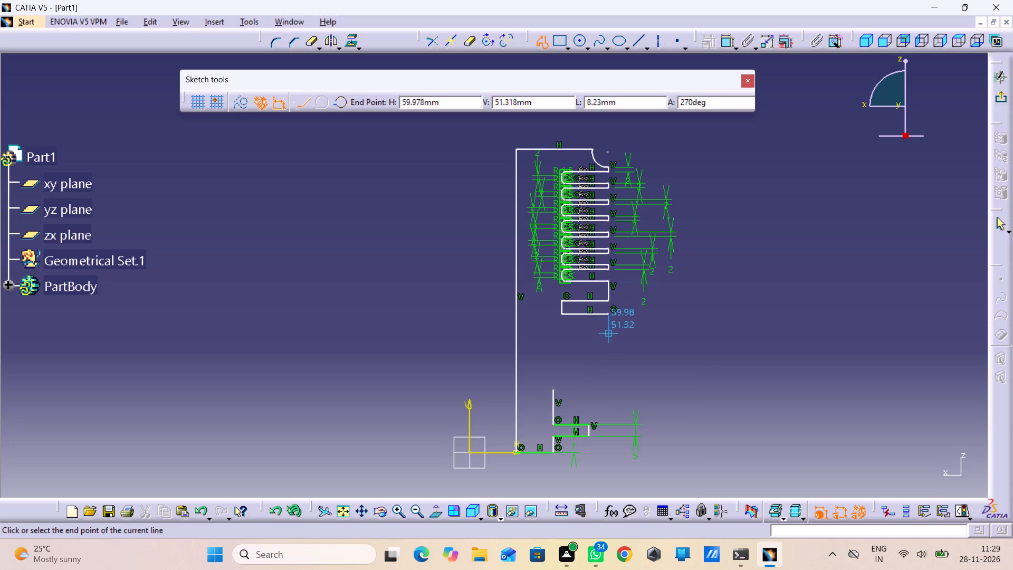
pyautogui.click(609, 336)
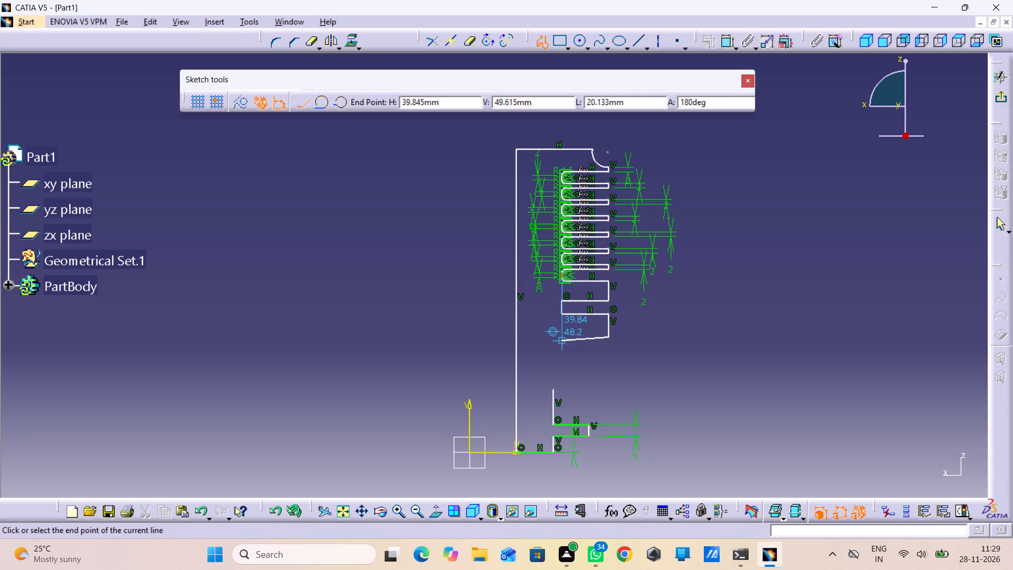
pyautogui.click(562, 336)
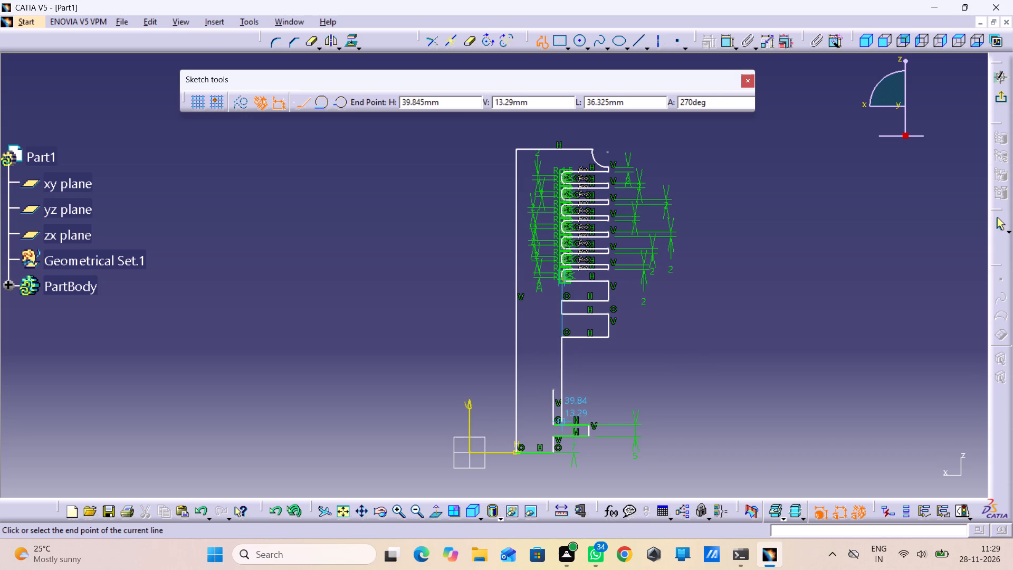
pyautogui.click(562, 424)
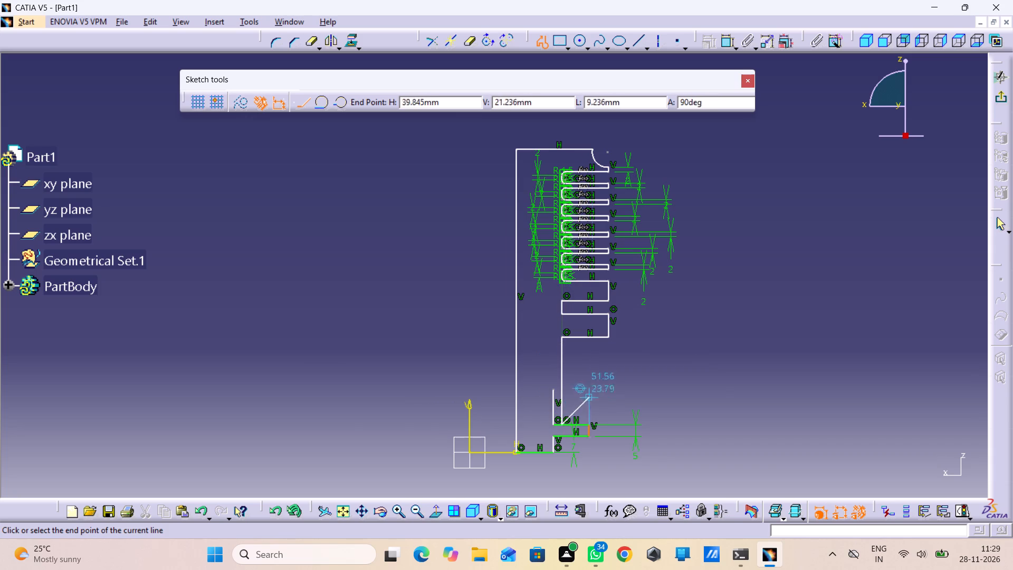
pyautogui.press('Escape')
pyautogui.press('Escape')
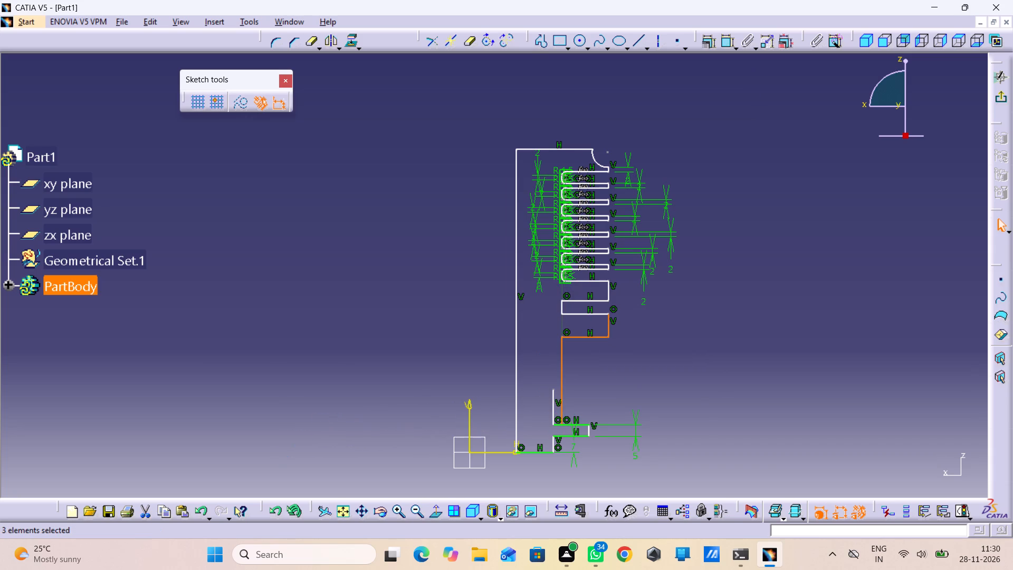
pyautogui.click(365, 425)
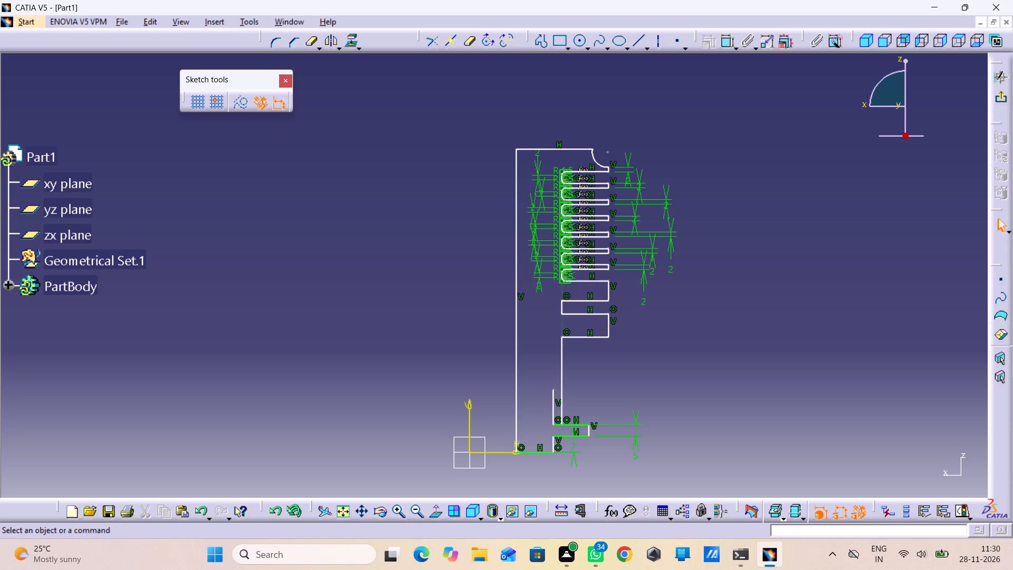
# Quick-trim the flange's upper edge inward of the new vertical line and remove the leftover short vertical line beside it.
pyautogui.scroll(1, 408, 449)
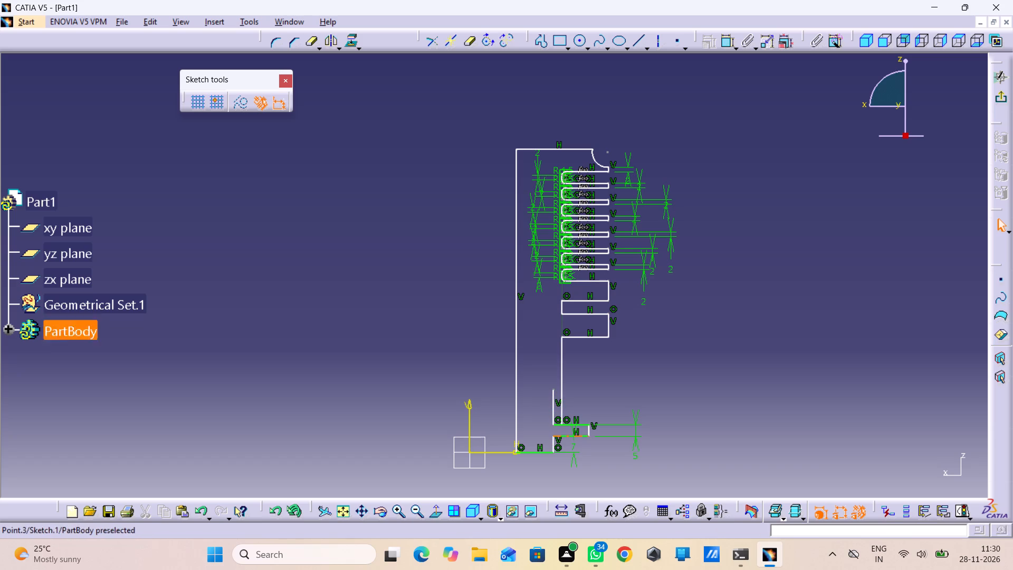
pyautogui.doubleClick(466, 45)
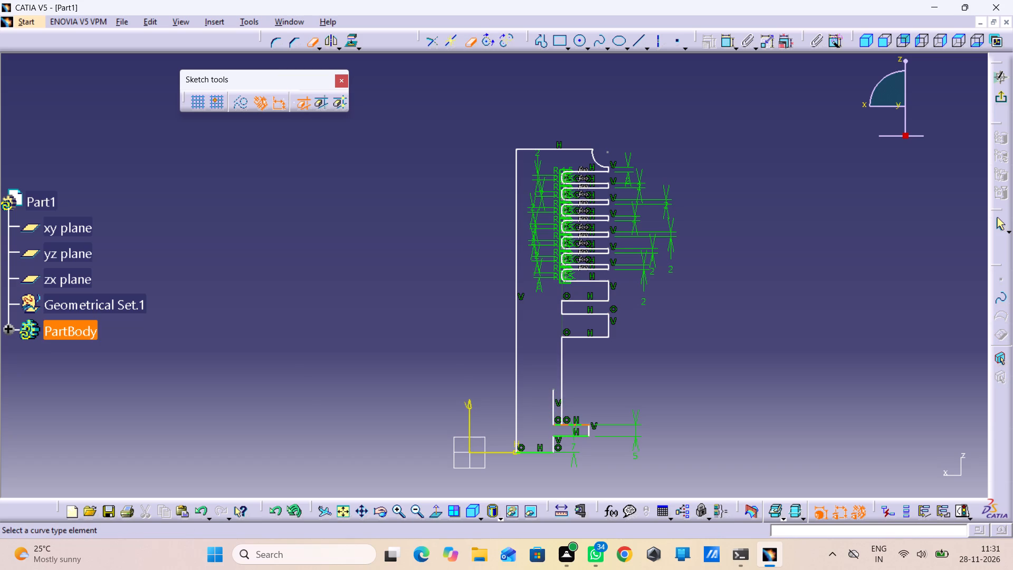
pyautogui.click(557, 426)
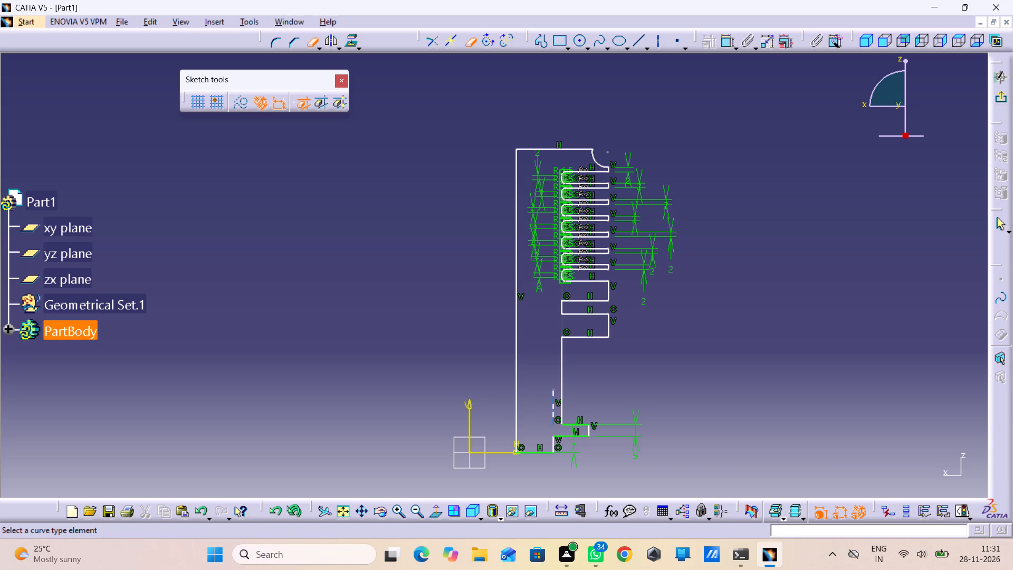
pyautogui.click(556, 394)
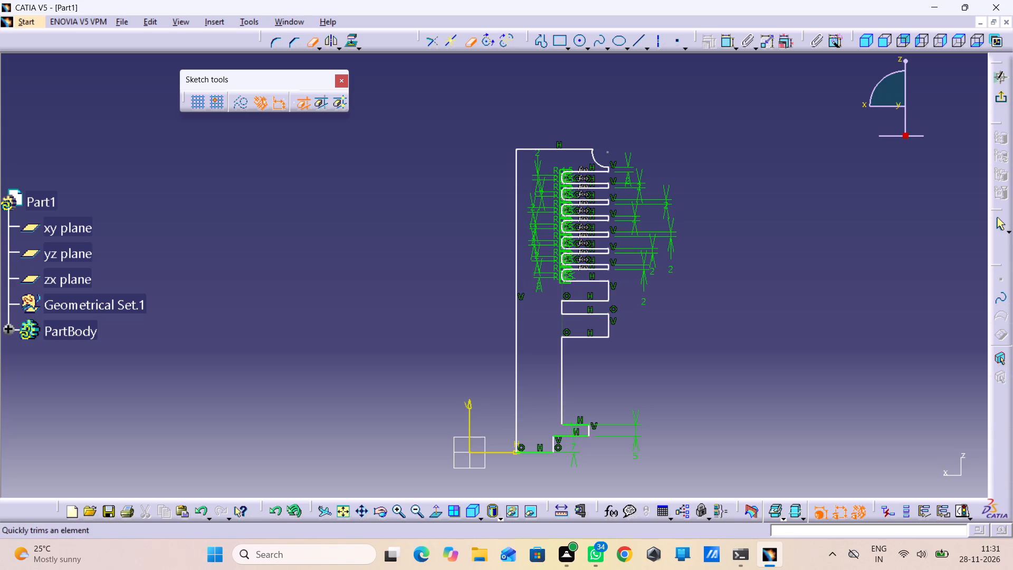
pyautogui.click(470, 44)
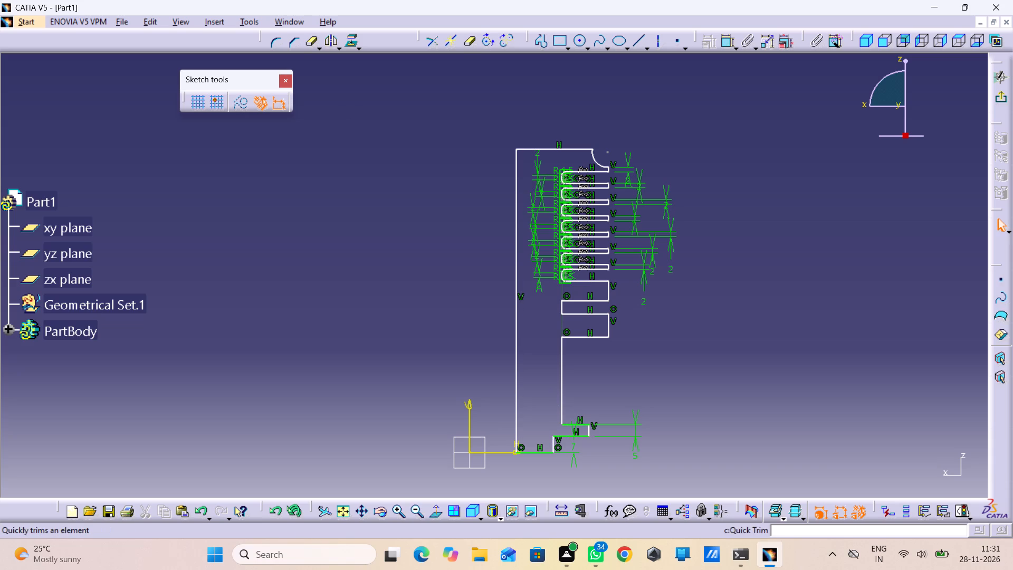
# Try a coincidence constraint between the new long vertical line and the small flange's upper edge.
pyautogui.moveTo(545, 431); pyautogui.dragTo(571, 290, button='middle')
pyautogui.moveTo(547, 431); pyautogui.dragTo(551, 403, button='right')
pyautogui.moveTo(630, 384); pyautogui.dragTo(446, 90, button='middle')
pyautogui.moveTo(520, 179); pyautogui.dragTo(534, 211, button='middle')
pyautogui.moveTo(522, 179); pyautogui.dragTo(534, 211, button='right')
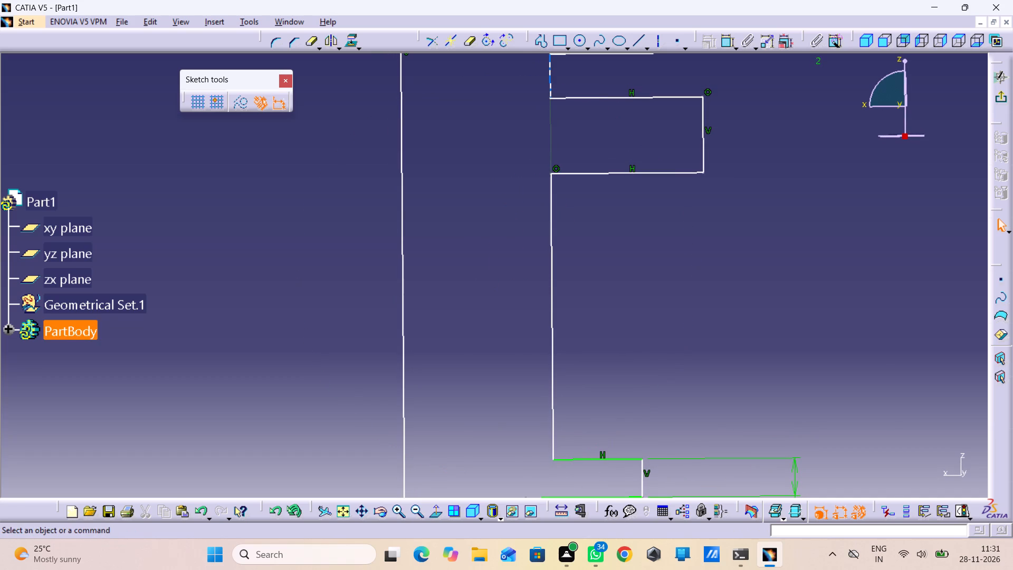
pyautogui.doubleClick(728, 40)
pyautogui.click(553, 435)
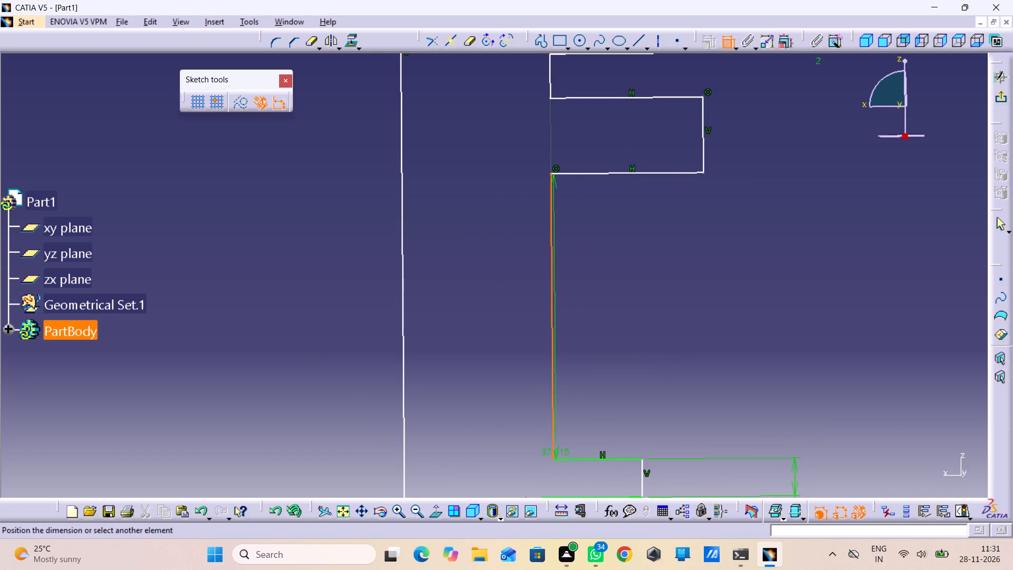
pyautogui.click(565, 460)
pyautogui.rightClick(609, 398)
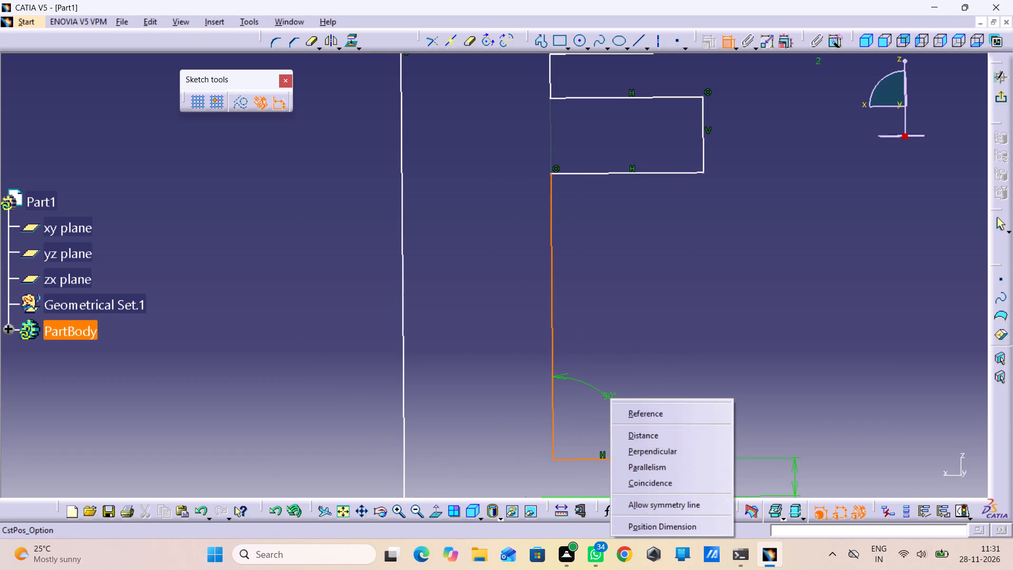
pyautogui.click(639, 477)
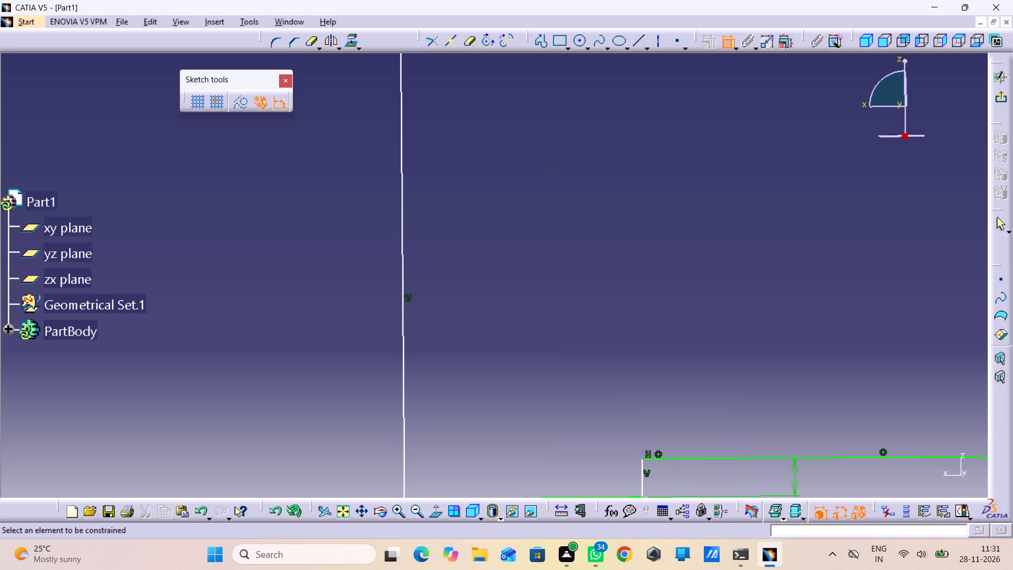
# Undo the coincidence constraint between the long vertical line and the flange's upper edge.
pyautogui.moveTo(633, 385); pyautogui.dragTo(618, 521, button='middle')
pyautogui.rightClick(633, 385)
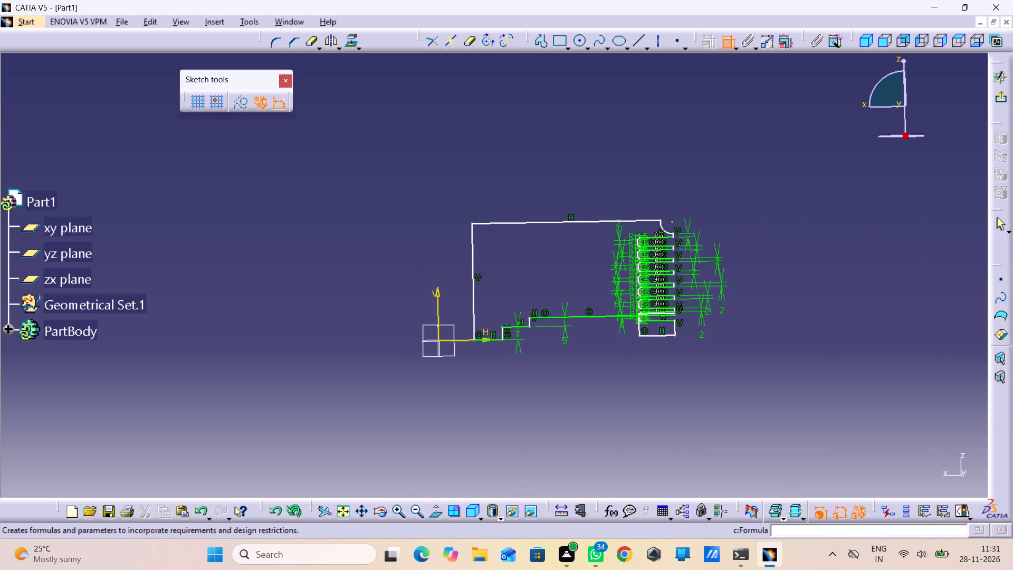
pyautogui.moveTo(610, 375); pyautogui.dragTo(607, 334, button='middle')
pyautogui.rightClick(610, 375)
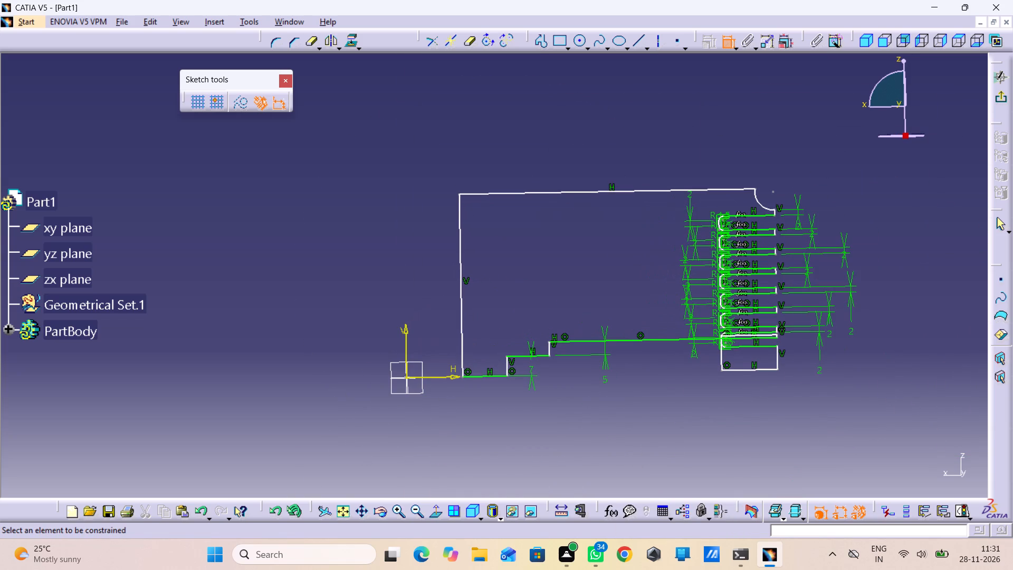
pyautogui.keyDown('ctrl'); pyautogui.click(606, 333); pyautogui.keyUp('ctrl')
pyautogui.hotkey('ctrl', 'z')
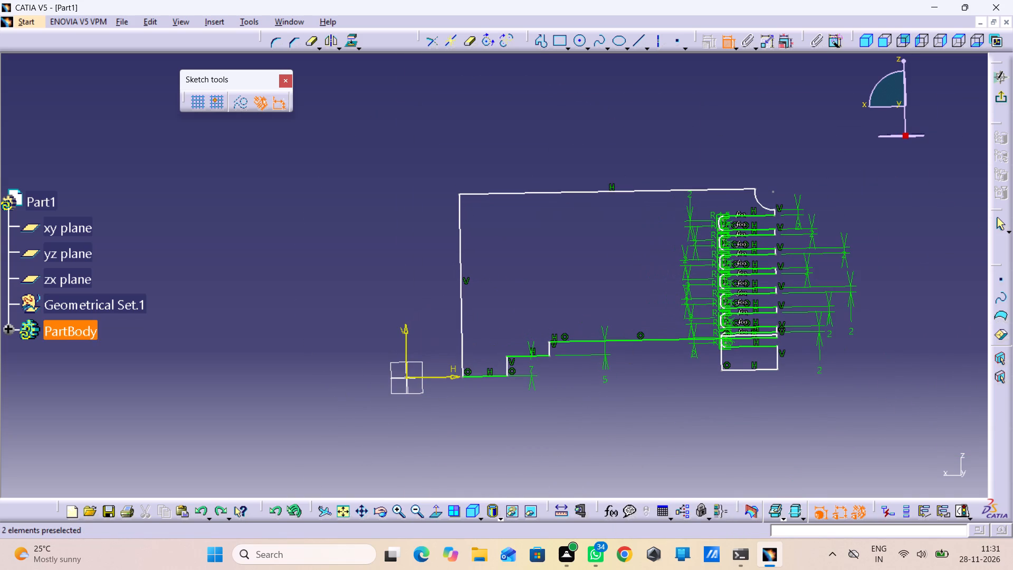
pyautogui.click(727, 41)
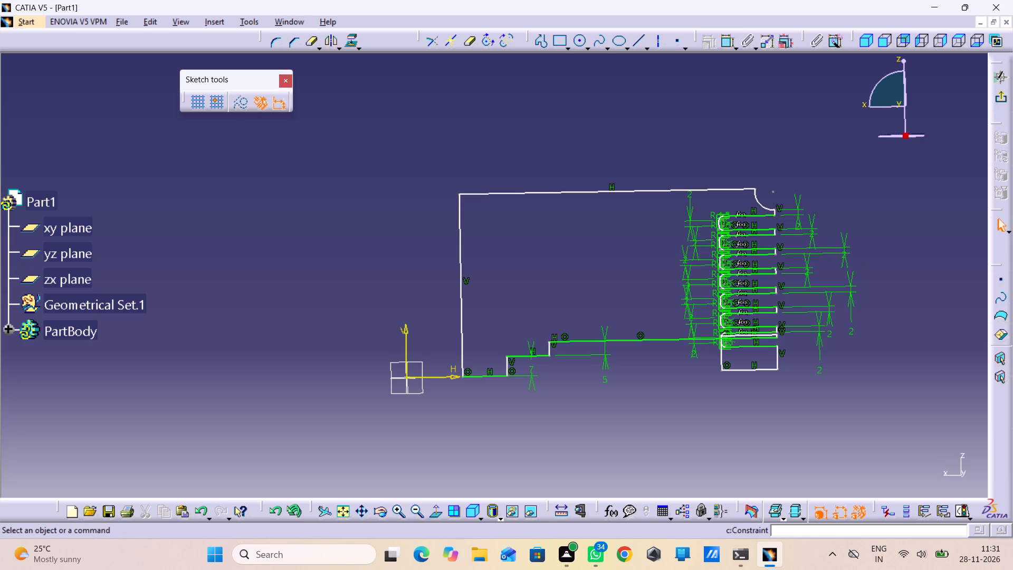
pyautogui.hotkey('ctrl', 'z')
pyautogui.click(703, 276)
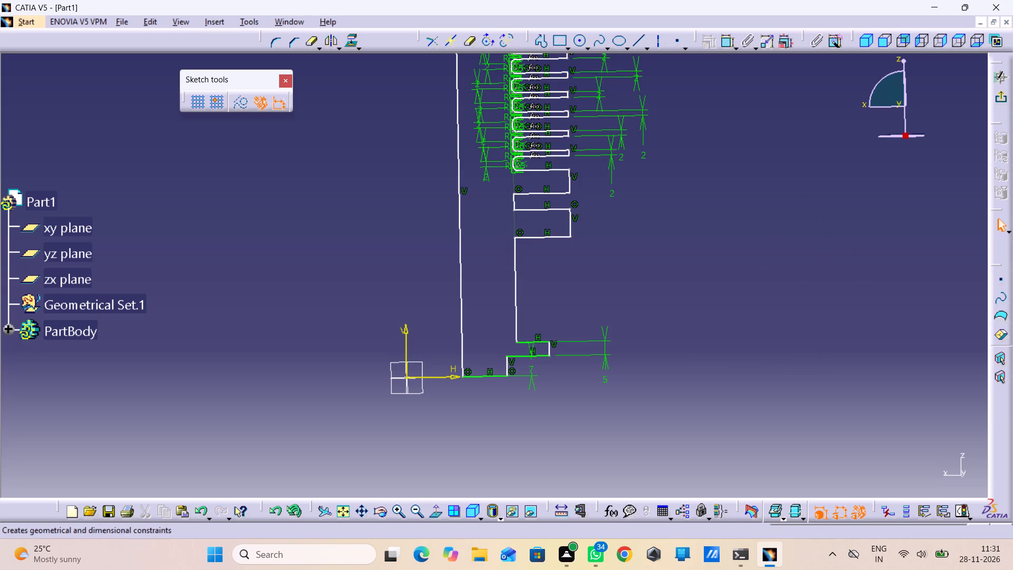
# Dimension the distance from the lowest fin's lower edge to the small flange's upper edge and set it to 15 mm.
pyautogui.doubleClick(729, 45)
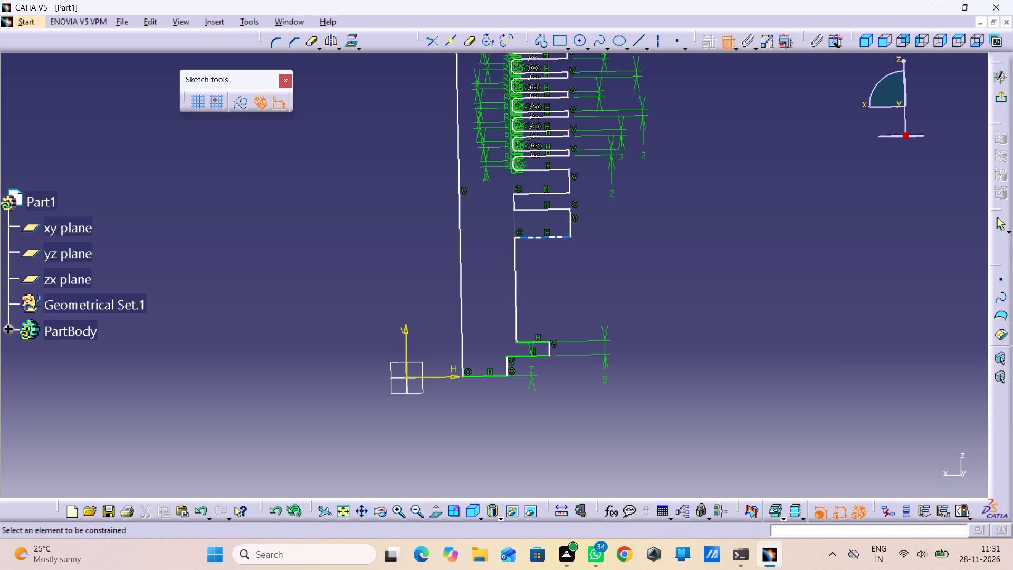
pyautogui.click(551, 238)
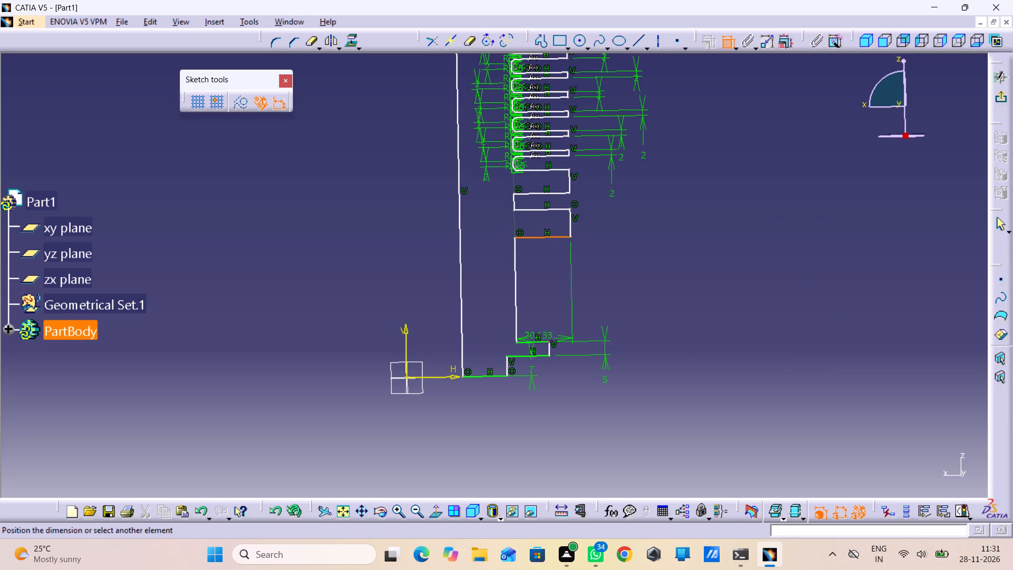
pyautogui.click(544, 340)
pyautogui.doubleClick(548, 303)
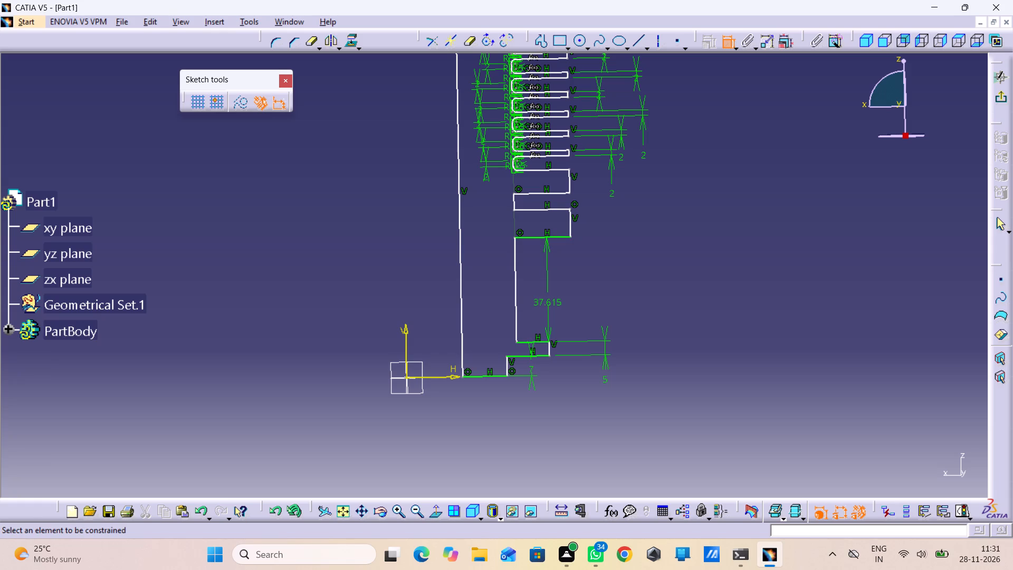
pyautogui.doubleClick(548, 303)
pyautogui.write('15')
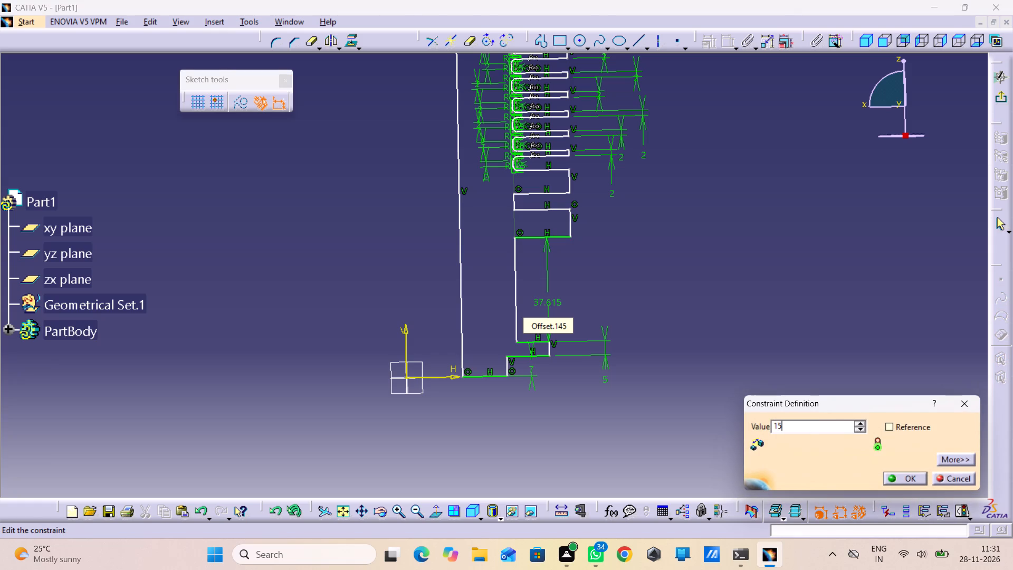
pyautogui.press('Return')
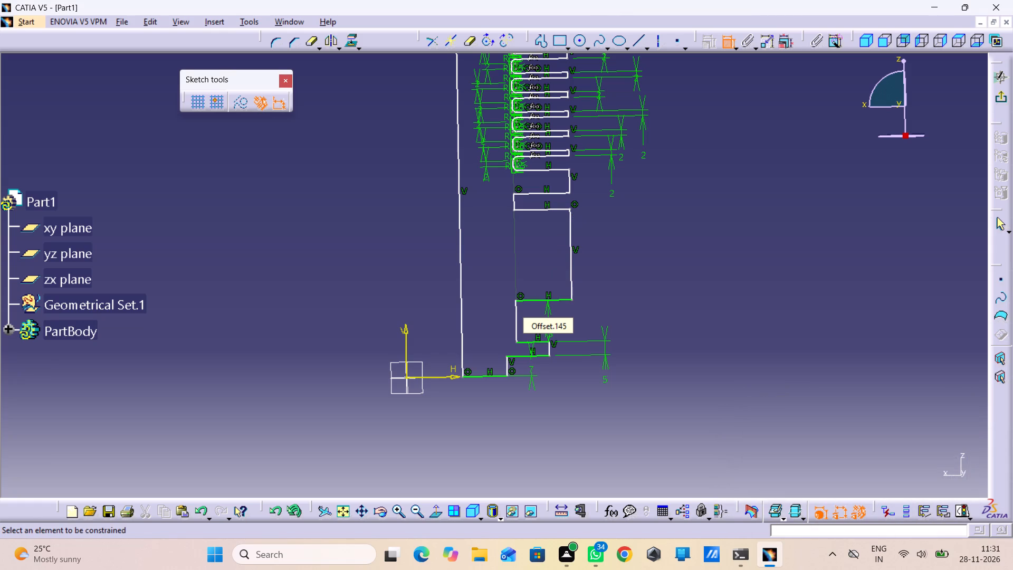
# Dimension the outer end line of the second-lowest fin and set its length to 2 mm.
pyautogui.click(731, 40)
pyautogui.doubleClick(727, 42)
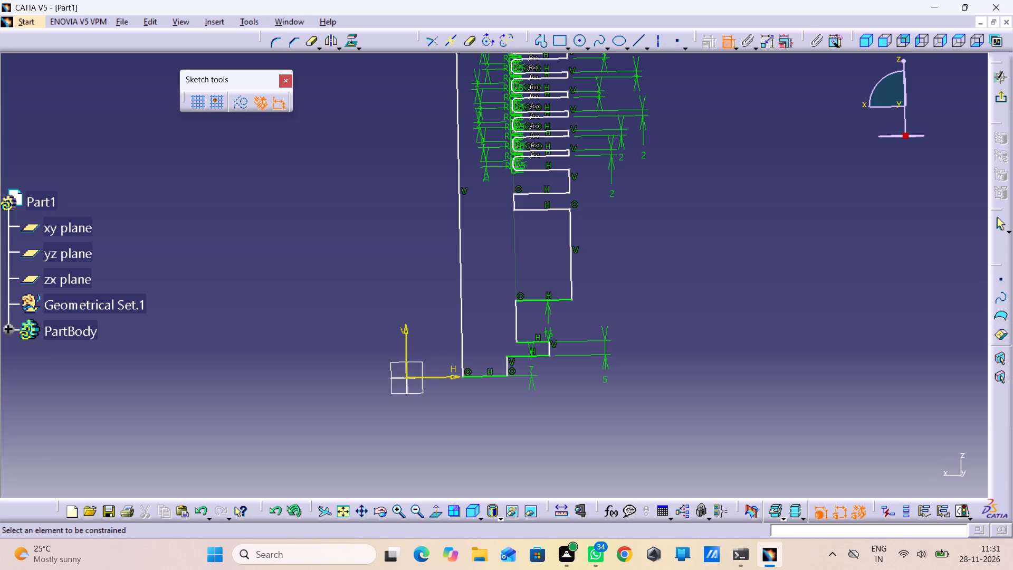
pyautogui.moveTo(568, 181); pyautogui.dragTo(577, 184)
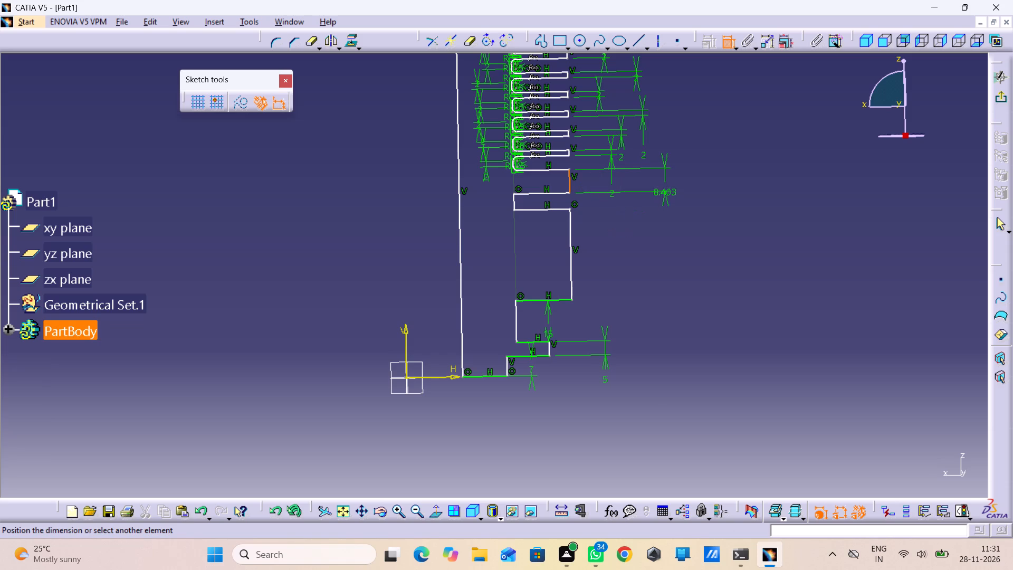
pyautogui.click(661, 189)
pyautogui.doubleClick(660, 186)
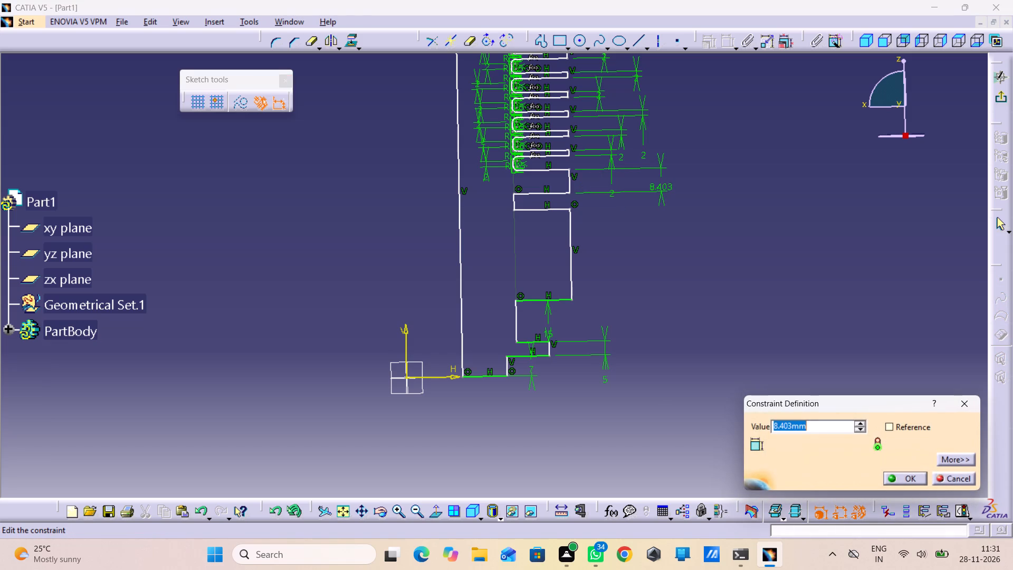
pyautogui.press('2')
pyautogui.press('Return')
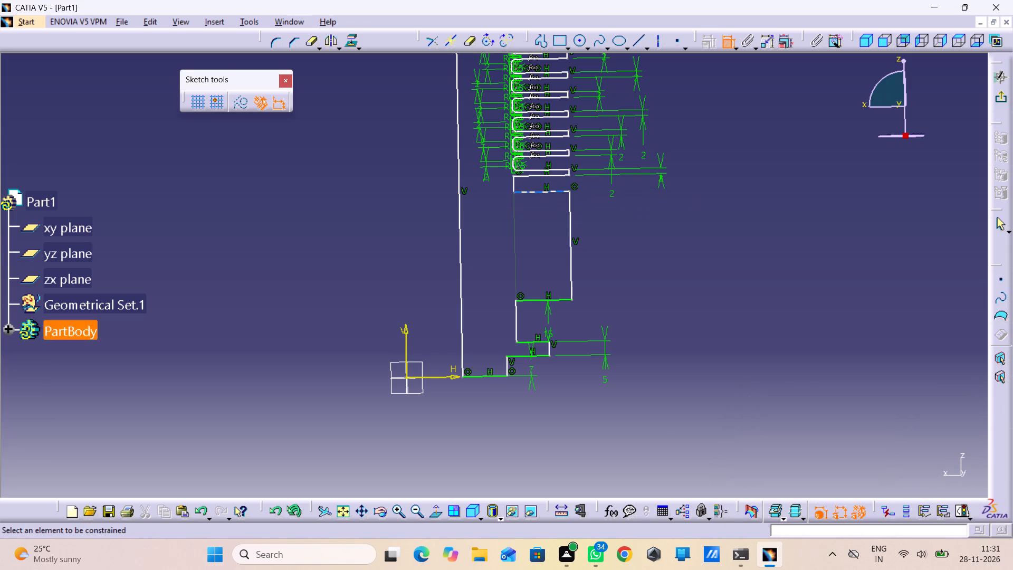
# Dimension the short inner vertical line of the lowest slot and set its length to 2 mm.
pyautogui.click(513, 185)
pyautogui.click(487, 218)
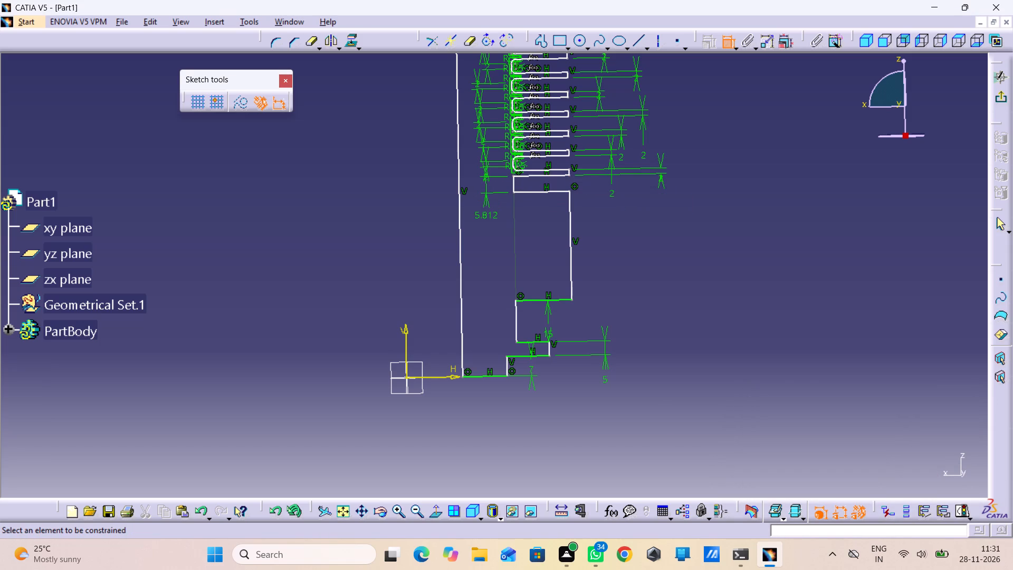
pyautogui.doubleClick(486, 217)
pyautogui.press('2')
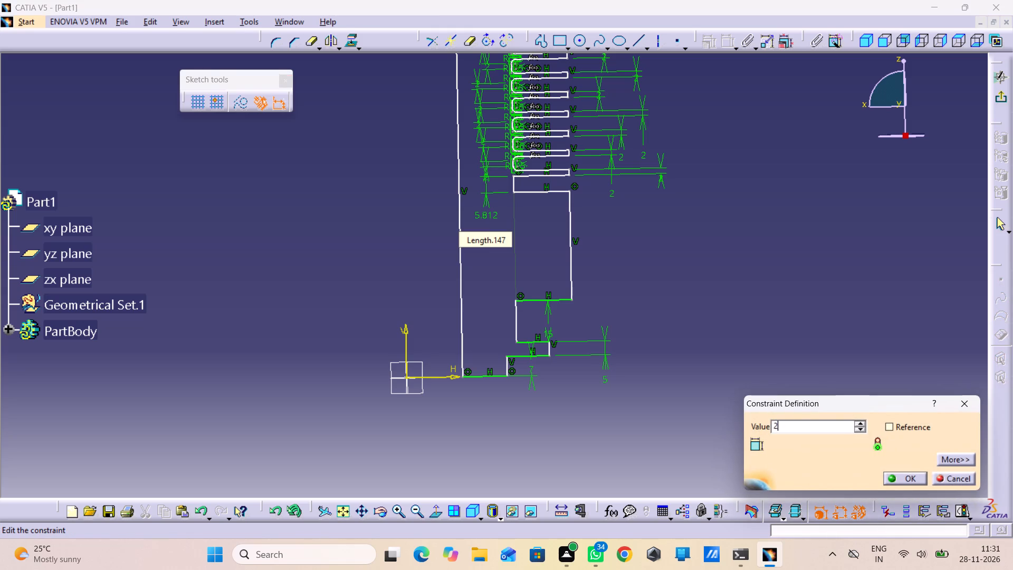
pyautogui.press('Return')
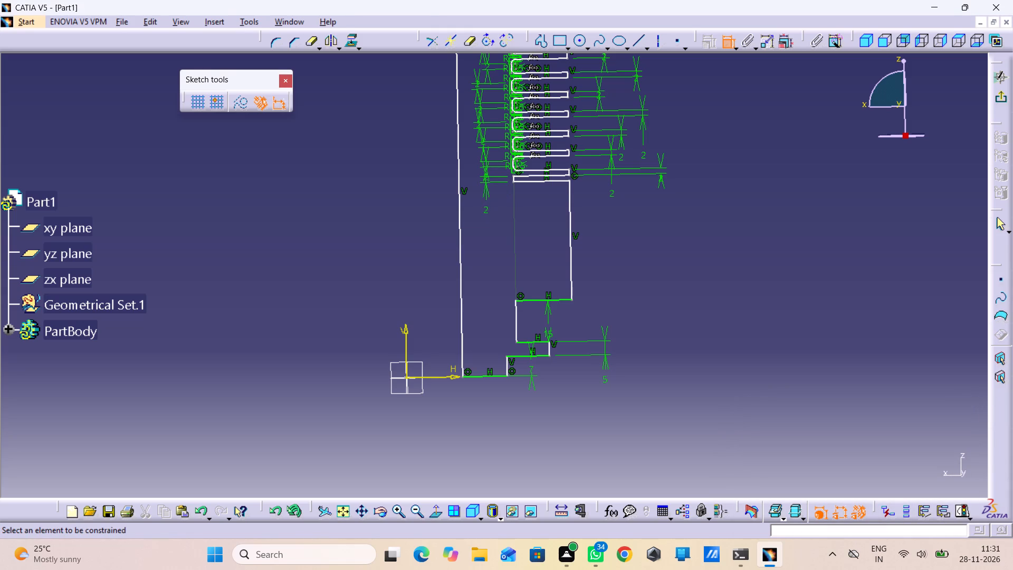
# Dimension the outer end line of the lowest fin and set its length to 2 mm.
pyautogui.click(569, 244)
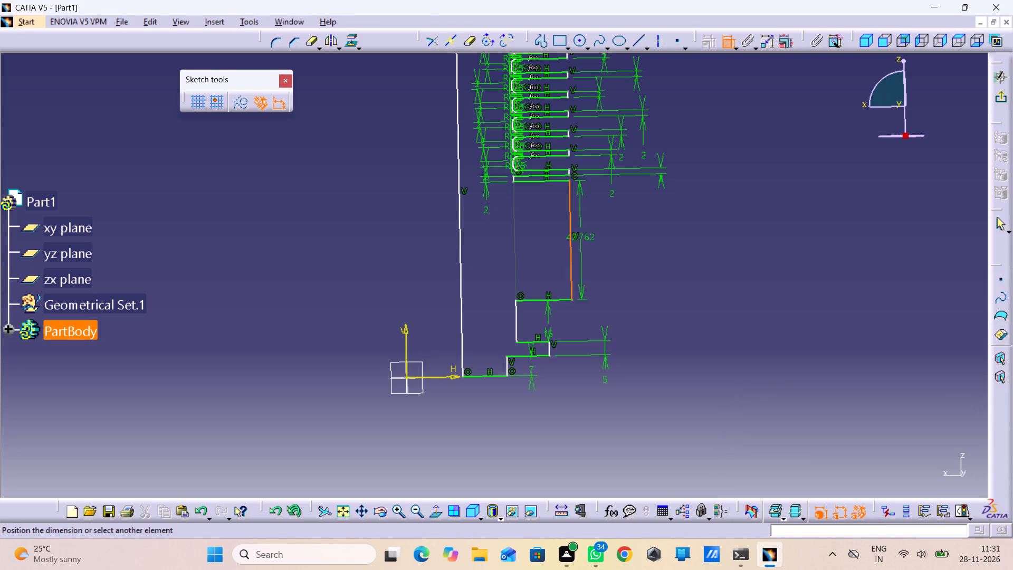
pyautogui.click(595, 255)
pyautogui.doubleClick(595, 253)
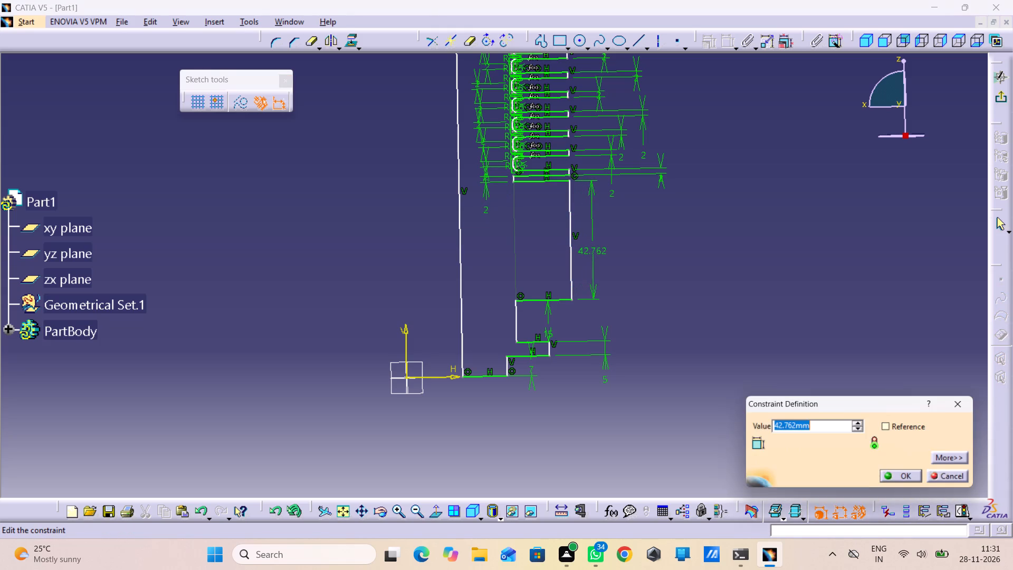
pyautogui.press('2')
pyautogui.press('Return')
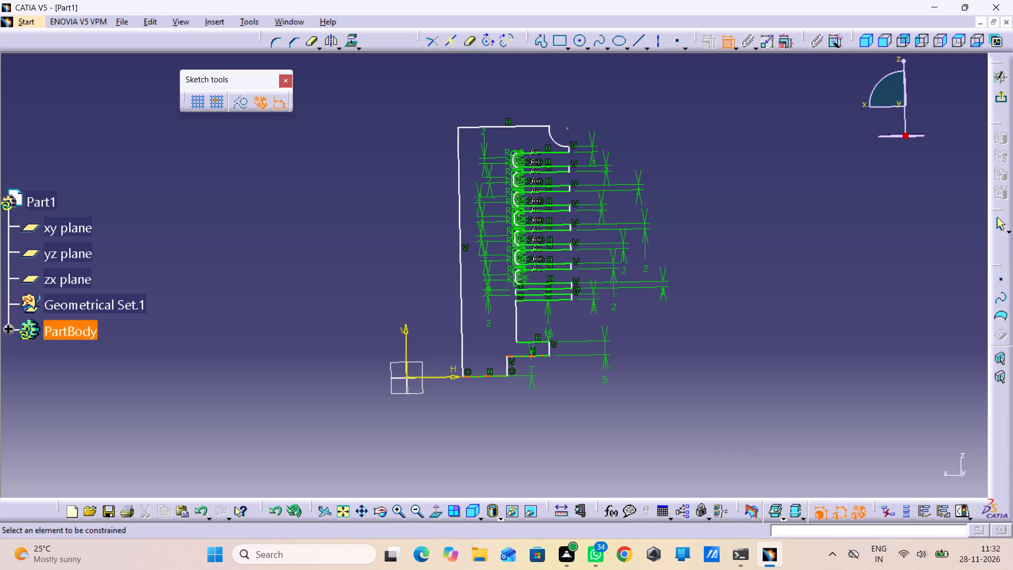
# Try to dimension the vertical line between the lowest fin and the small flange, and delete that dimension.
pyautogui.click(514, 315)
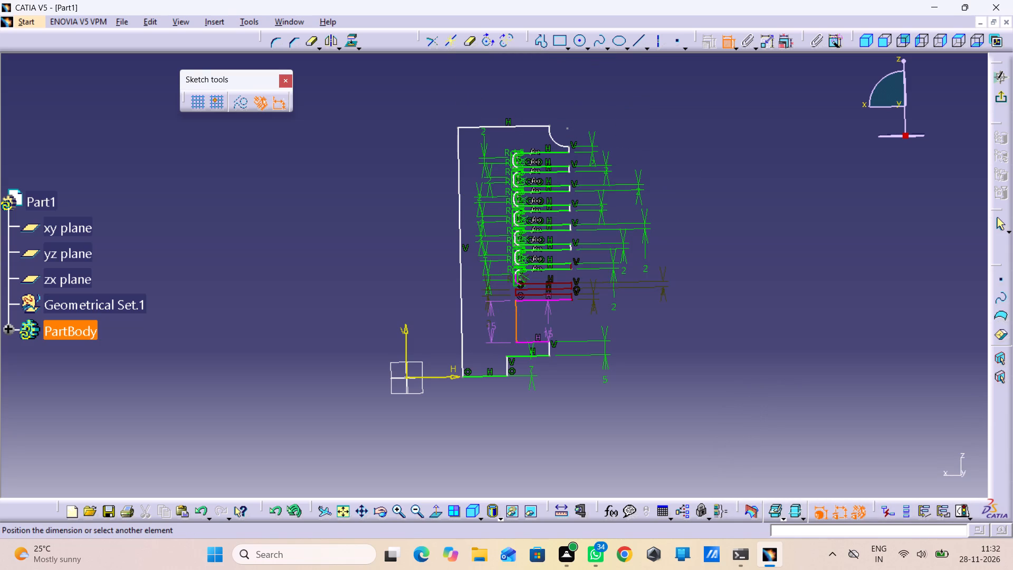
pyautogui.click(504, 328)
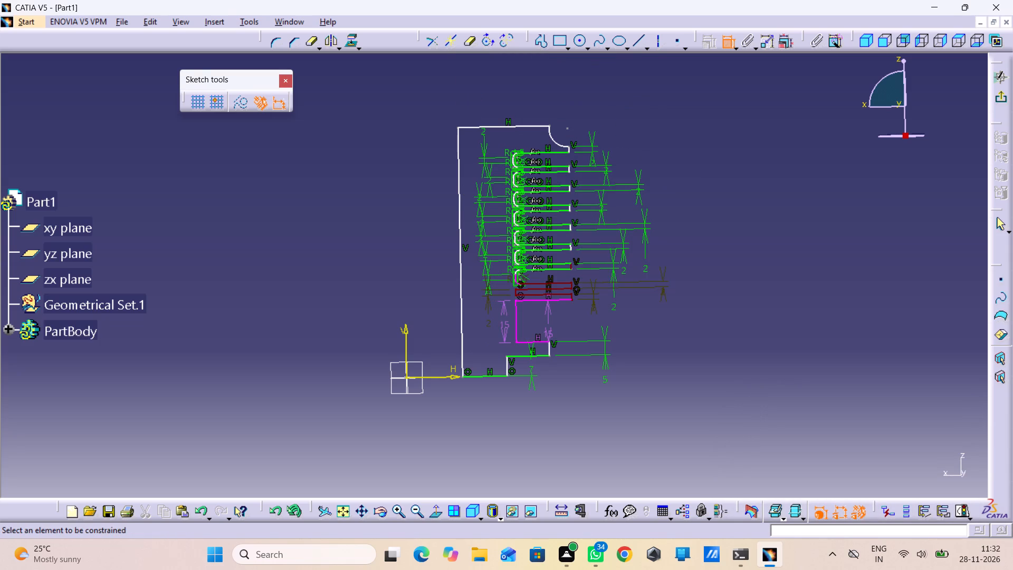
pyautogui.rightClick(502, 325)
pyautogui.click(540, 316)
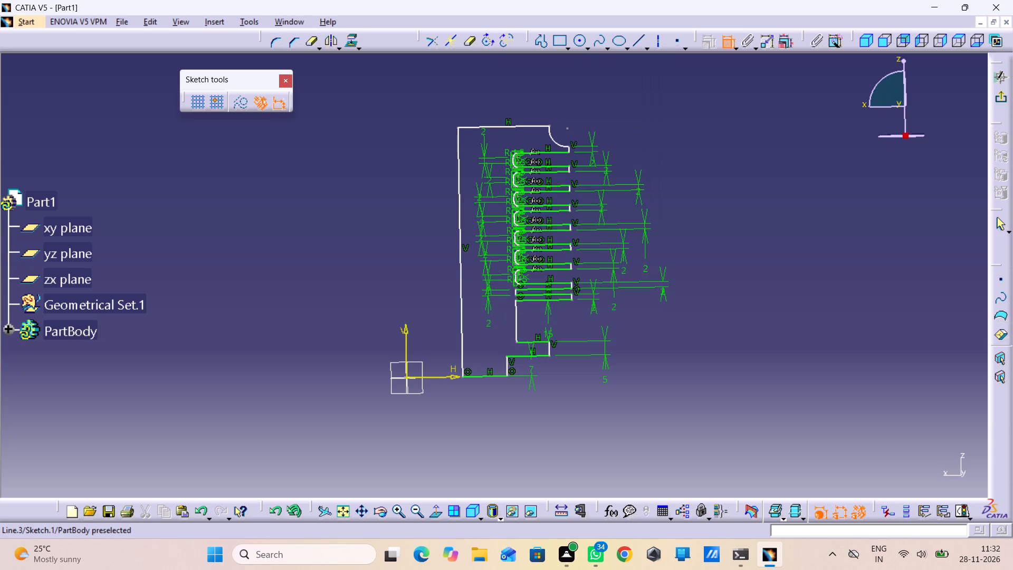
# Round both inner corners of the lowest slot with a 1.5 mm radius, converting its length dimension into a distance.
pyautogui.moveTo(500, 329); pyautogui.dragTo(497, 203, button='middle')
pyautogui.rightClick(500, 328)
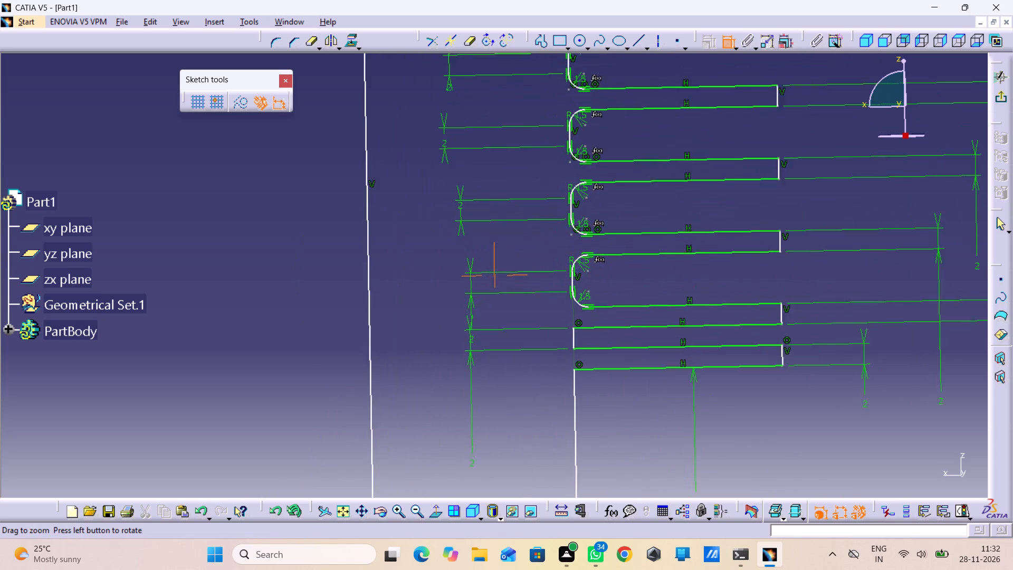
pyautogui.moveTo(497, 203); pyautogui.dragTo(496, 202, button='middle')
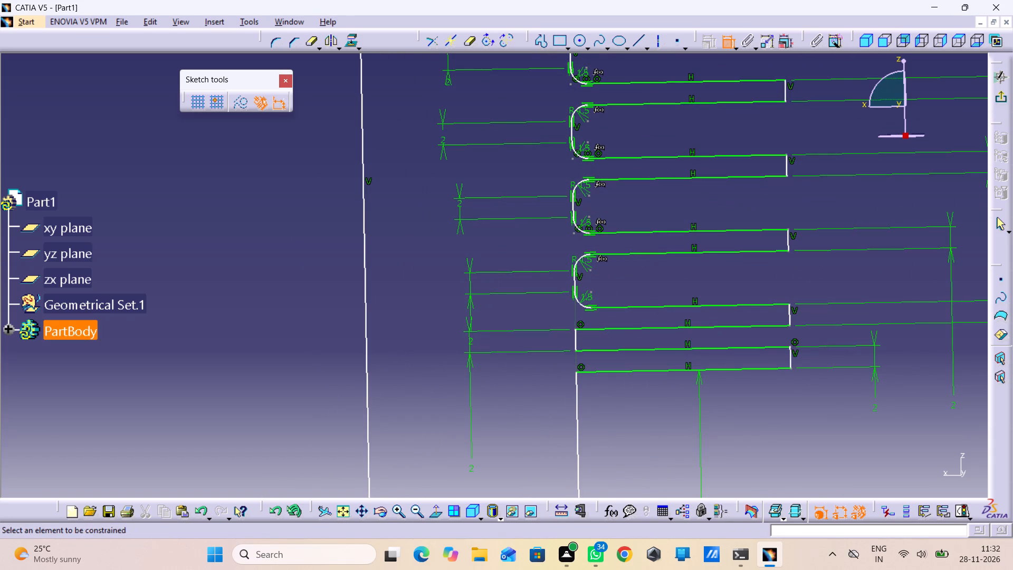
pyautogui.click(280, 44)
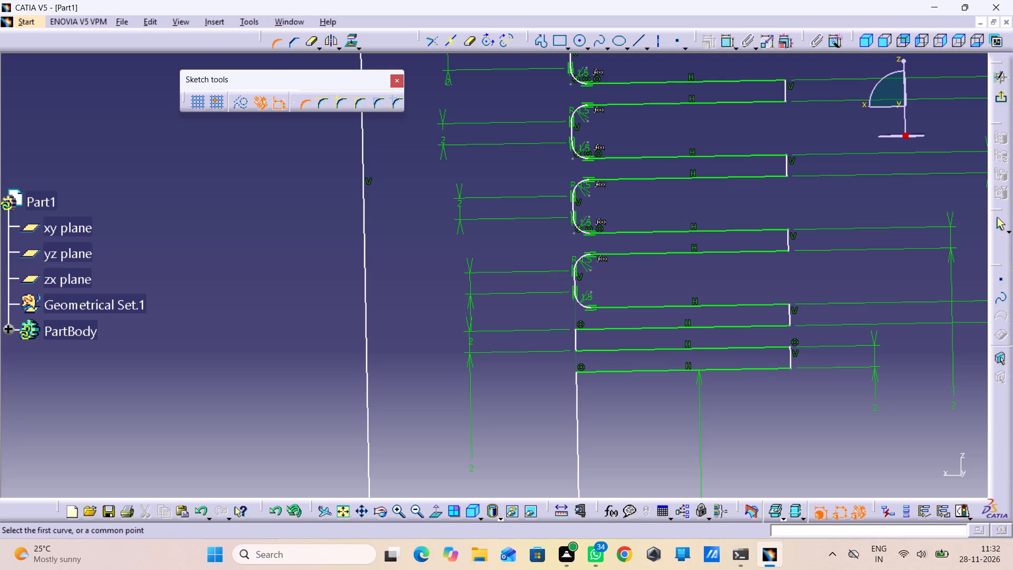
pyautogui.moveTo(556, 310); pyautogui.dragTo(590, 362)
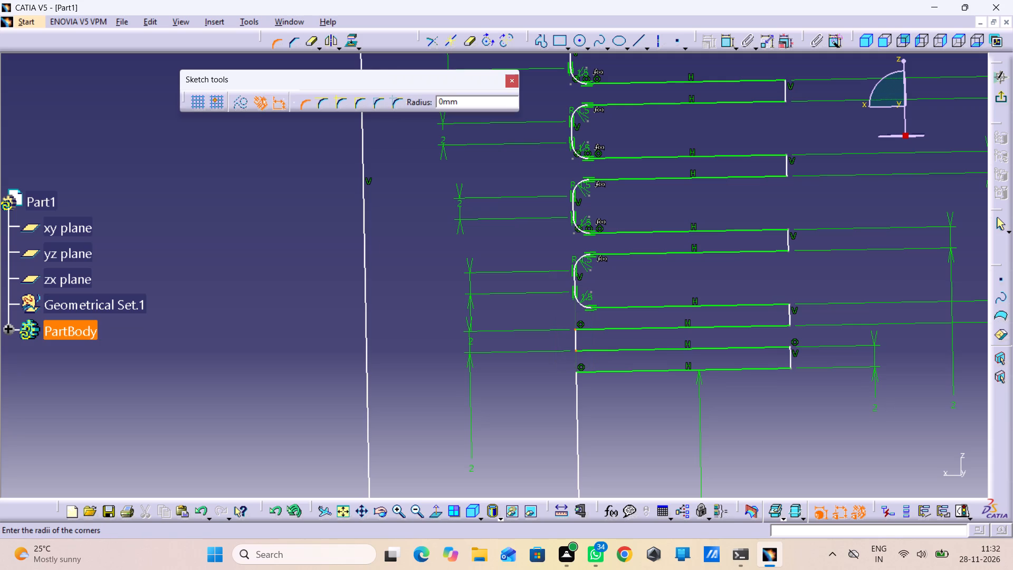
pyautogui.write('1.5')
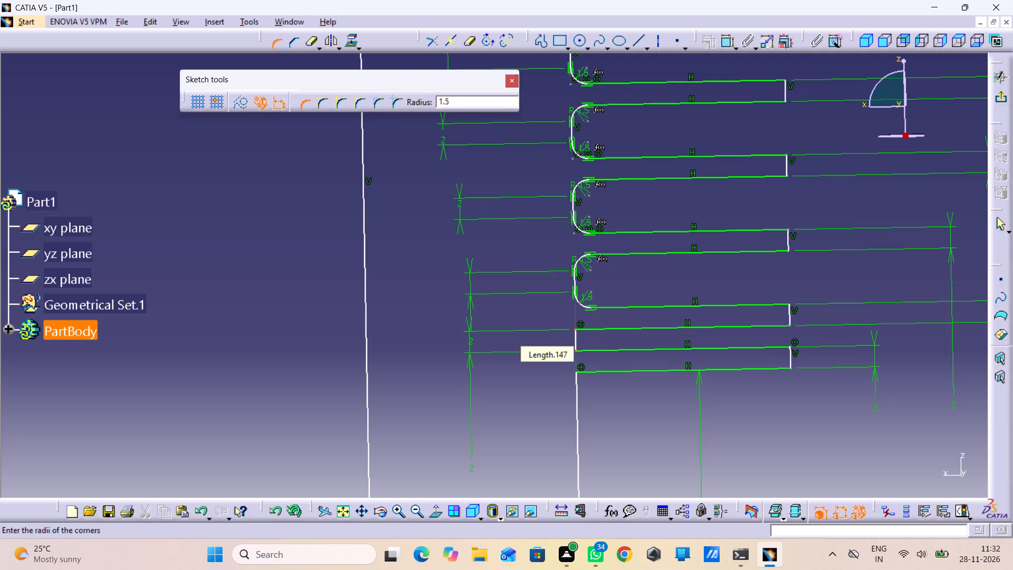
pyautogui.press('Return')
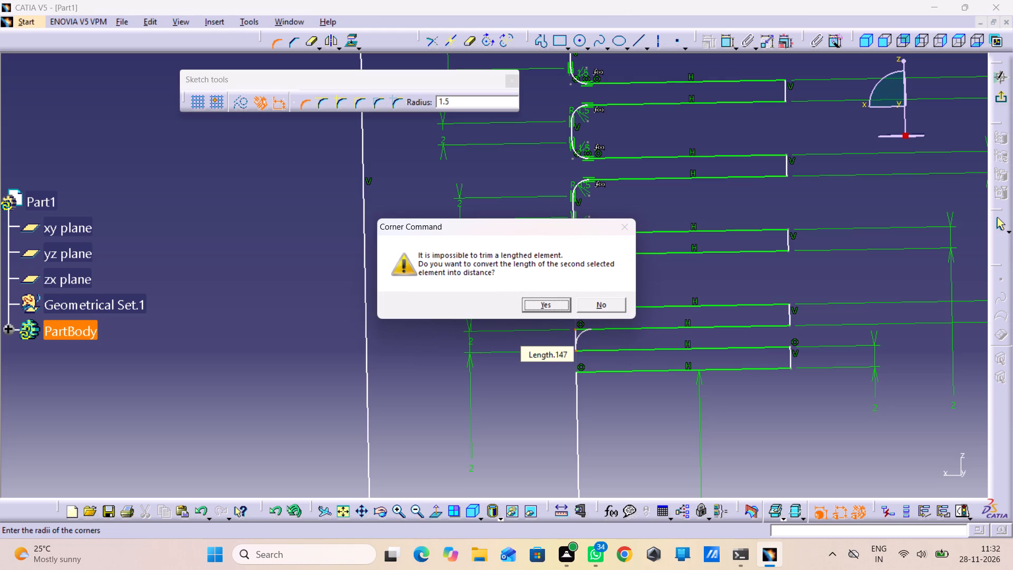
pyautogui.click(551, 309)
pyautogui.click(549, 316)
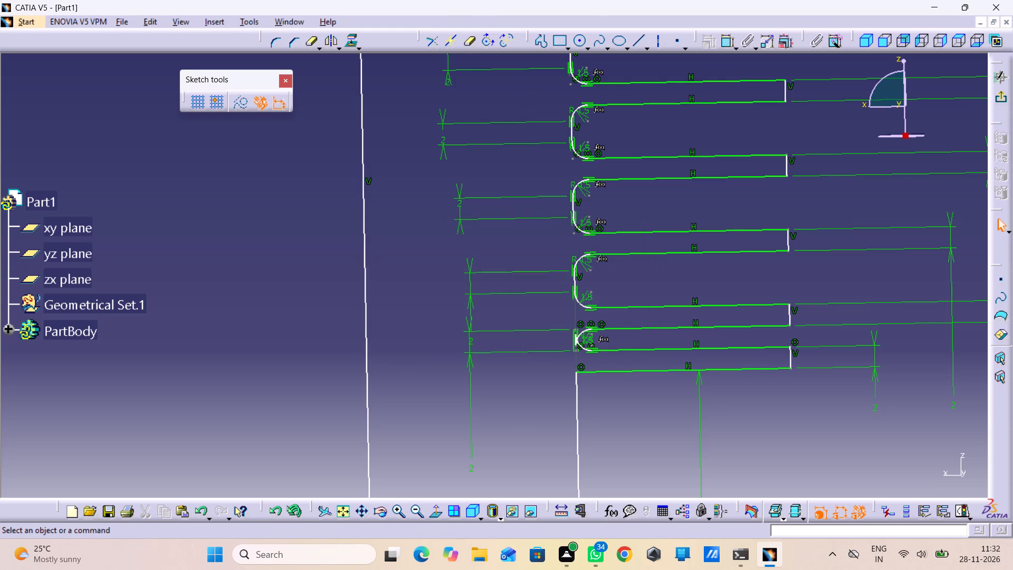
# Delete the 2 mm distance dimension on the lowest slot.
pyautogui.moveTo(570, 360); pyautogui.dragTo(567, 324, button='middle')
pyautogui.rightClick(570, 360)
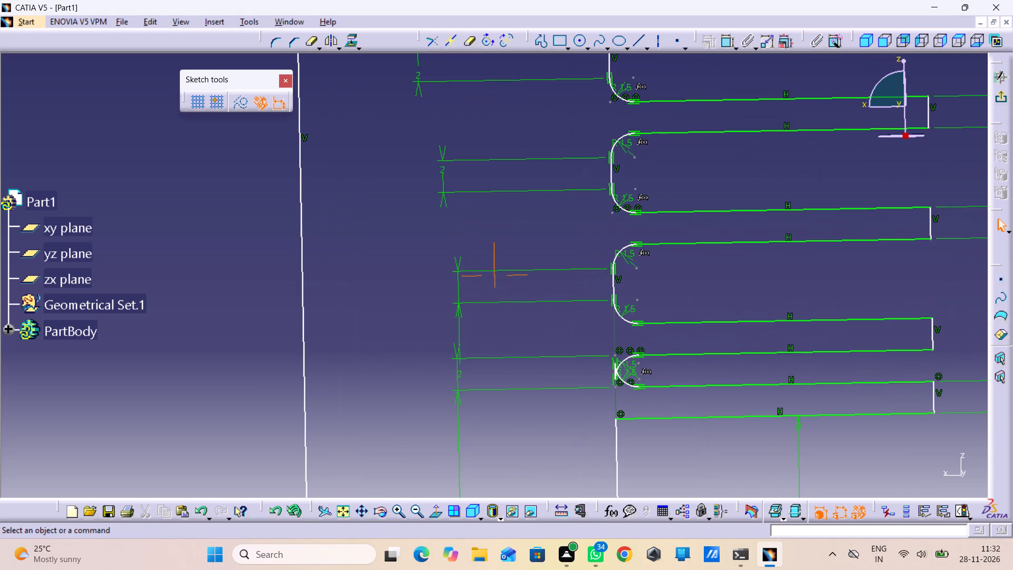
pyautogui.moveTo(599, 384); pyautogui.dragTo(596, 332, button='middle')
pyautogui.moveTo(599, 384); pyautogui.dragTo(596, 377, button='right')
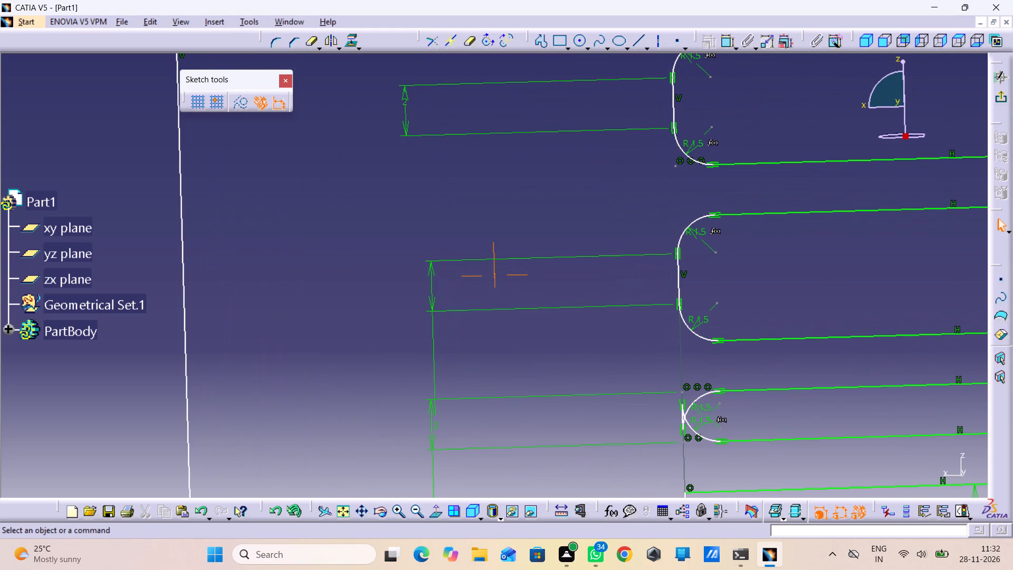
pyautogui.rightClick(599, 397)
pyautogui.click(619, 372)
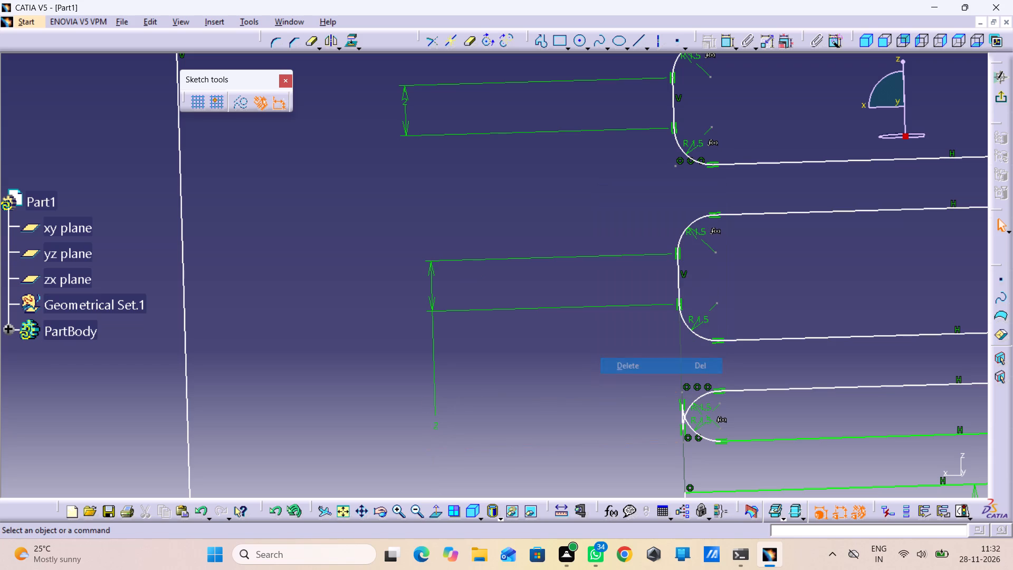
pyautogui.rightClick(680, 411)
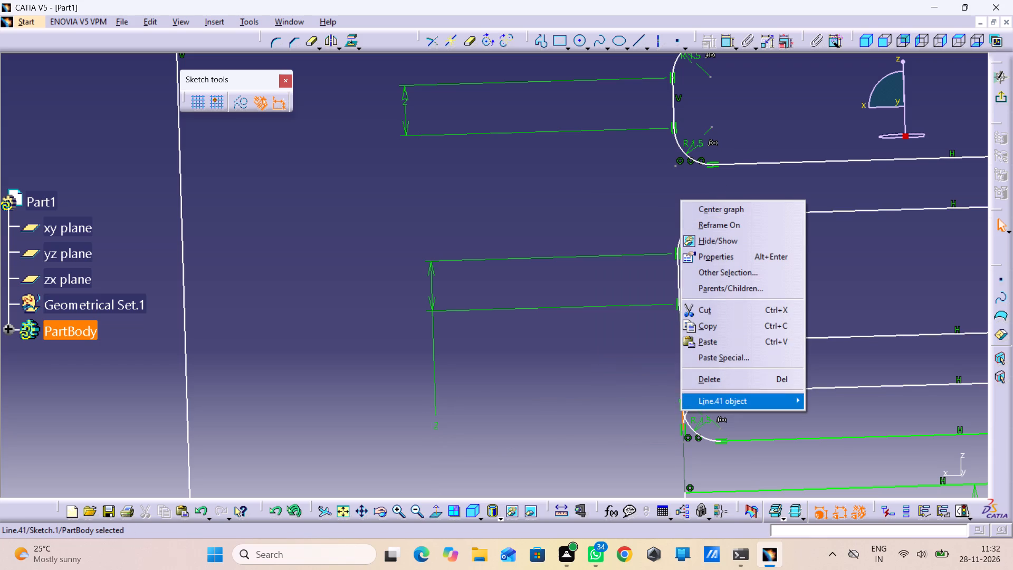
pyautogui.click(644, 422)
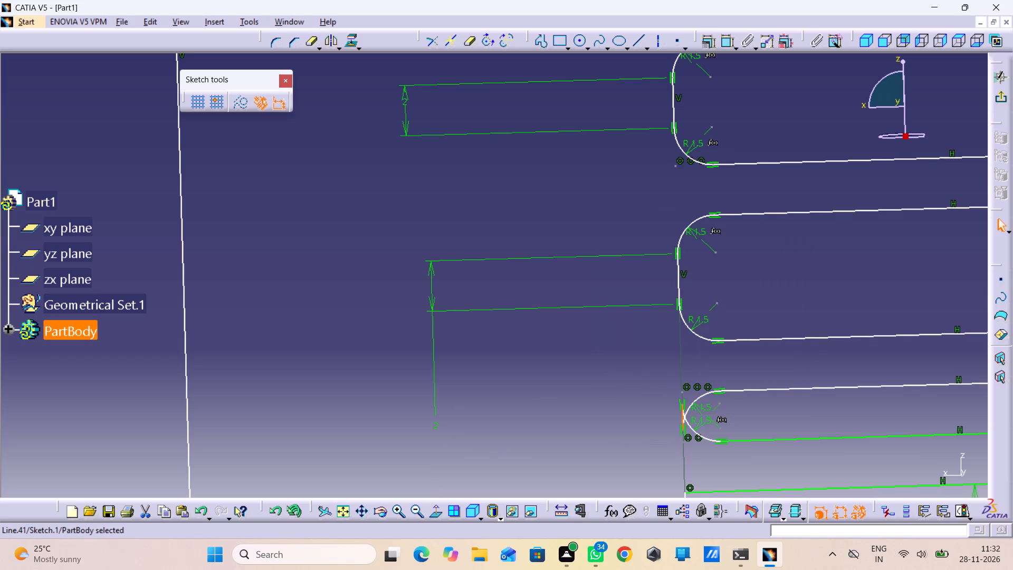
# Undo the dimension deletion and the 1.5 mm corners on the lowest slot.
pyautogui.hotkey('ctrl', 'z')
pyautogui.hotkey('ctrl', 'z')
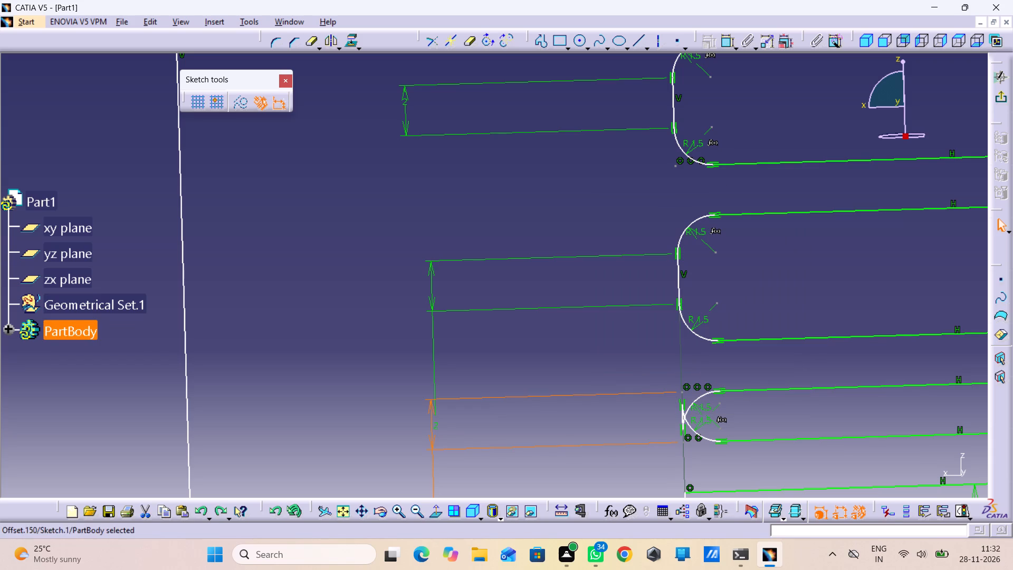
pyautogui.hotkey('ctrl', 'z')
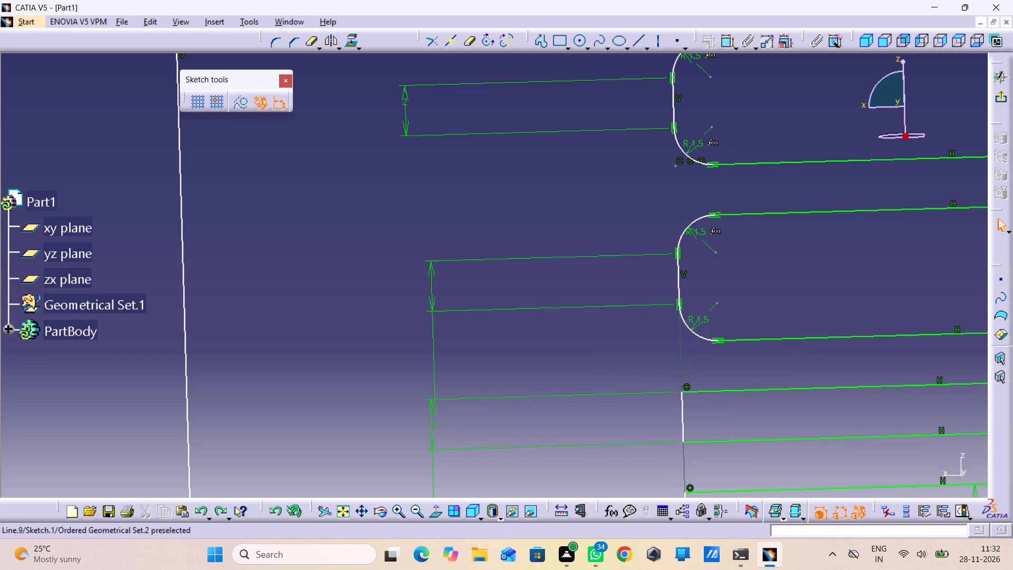
# Delete the 2 mm length dimension on the lowest slot's inner vertical line.
pyautogui.rightClick(561, 394)
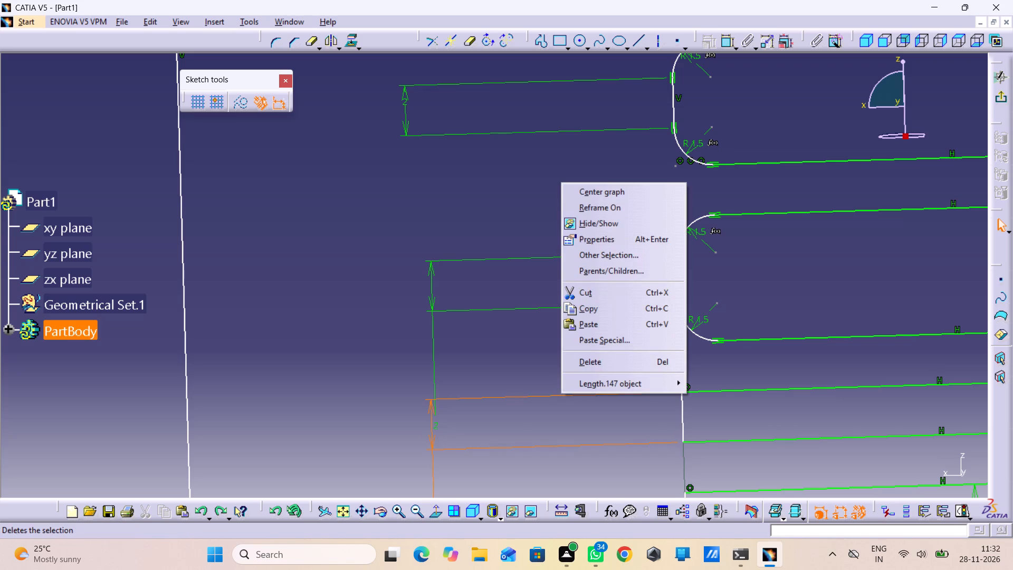
pyautogui.click(592, 356)
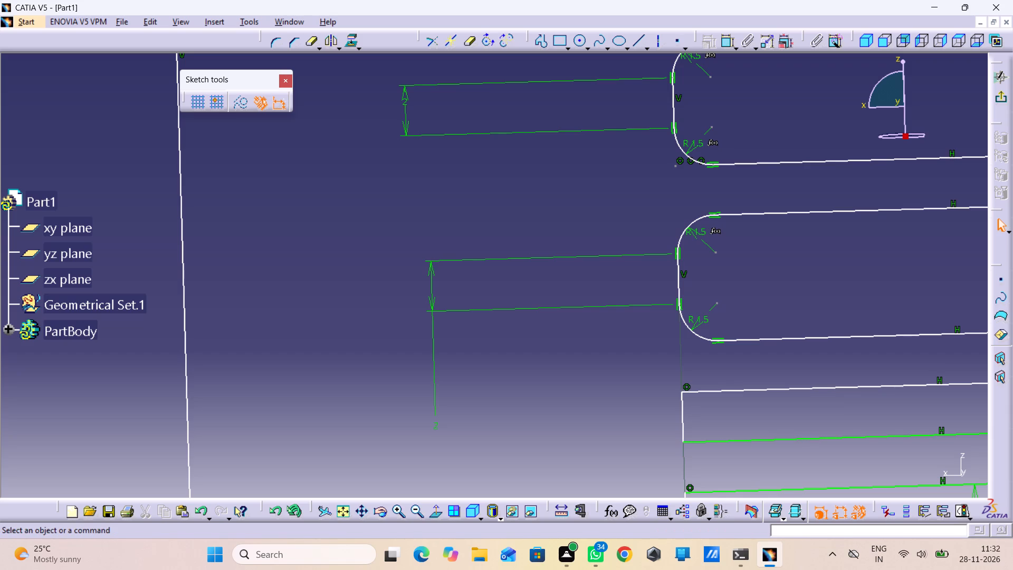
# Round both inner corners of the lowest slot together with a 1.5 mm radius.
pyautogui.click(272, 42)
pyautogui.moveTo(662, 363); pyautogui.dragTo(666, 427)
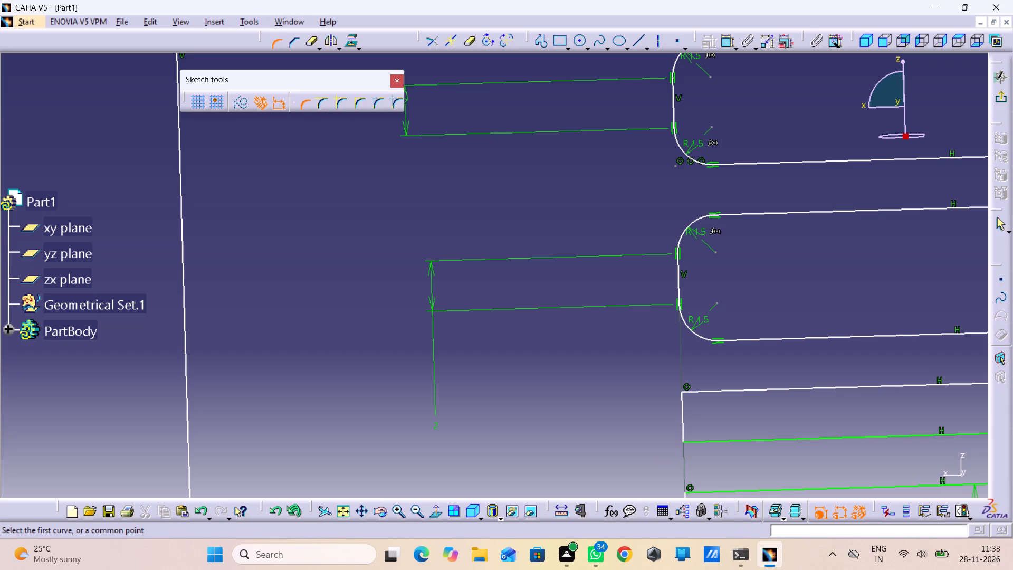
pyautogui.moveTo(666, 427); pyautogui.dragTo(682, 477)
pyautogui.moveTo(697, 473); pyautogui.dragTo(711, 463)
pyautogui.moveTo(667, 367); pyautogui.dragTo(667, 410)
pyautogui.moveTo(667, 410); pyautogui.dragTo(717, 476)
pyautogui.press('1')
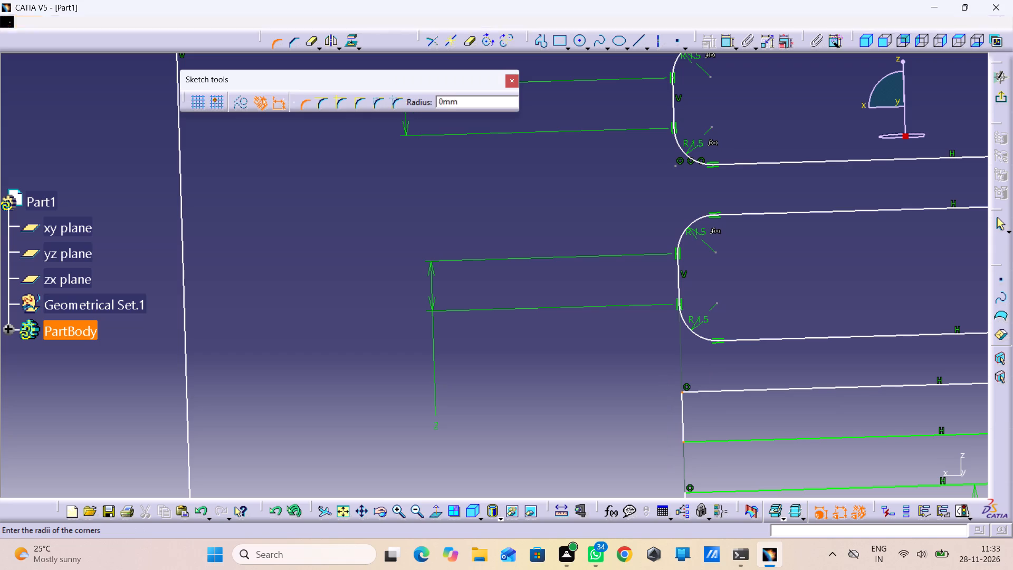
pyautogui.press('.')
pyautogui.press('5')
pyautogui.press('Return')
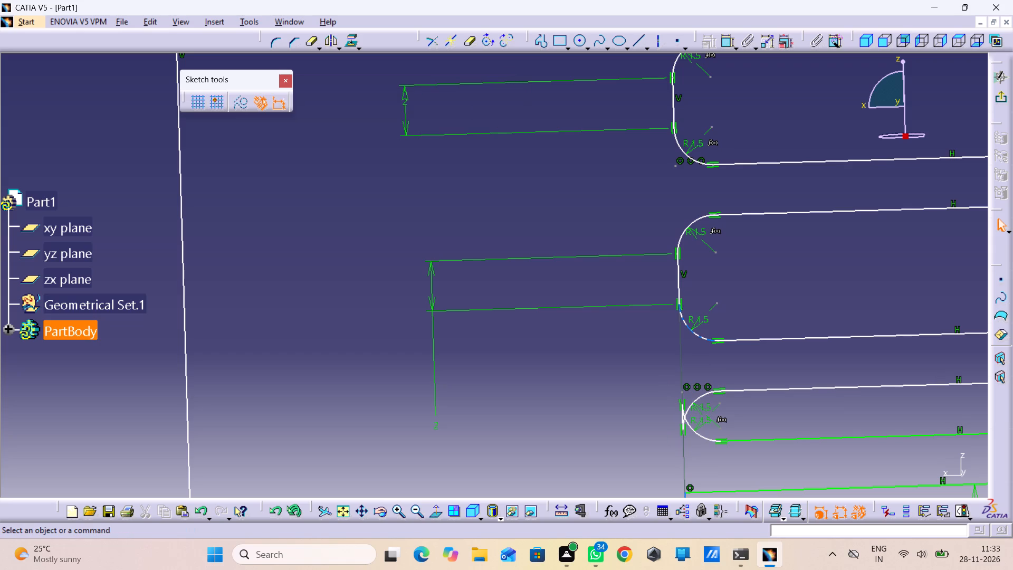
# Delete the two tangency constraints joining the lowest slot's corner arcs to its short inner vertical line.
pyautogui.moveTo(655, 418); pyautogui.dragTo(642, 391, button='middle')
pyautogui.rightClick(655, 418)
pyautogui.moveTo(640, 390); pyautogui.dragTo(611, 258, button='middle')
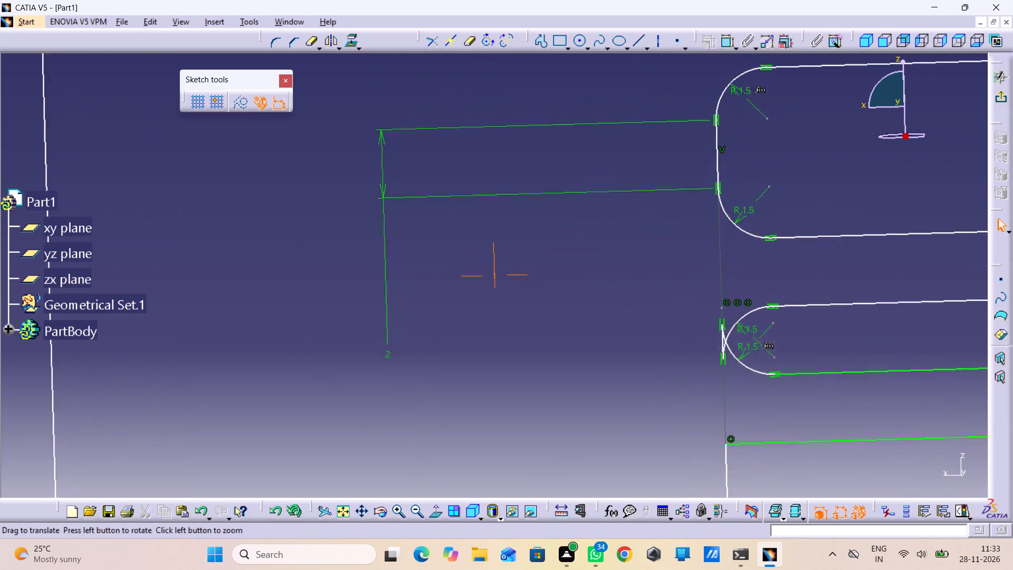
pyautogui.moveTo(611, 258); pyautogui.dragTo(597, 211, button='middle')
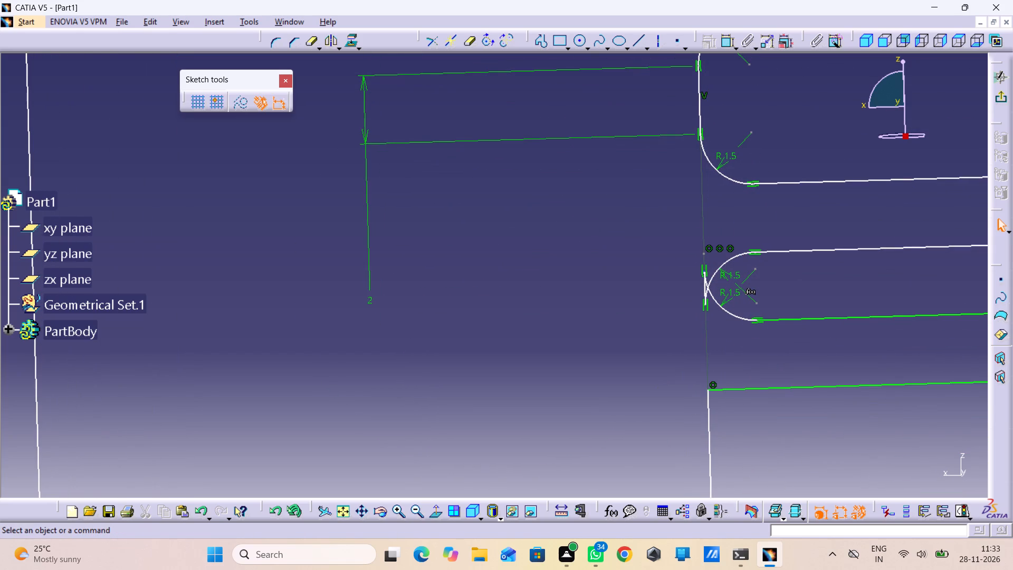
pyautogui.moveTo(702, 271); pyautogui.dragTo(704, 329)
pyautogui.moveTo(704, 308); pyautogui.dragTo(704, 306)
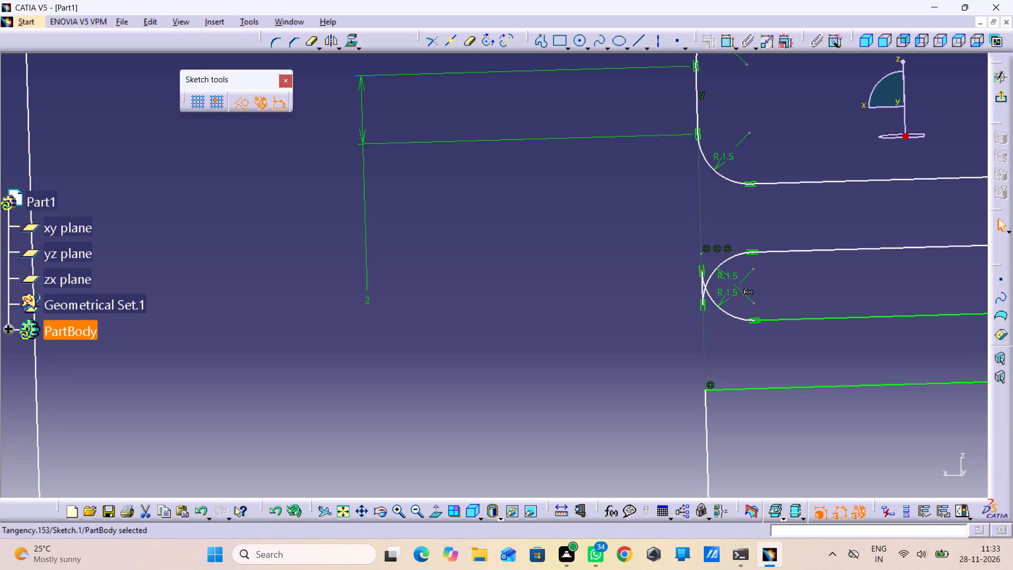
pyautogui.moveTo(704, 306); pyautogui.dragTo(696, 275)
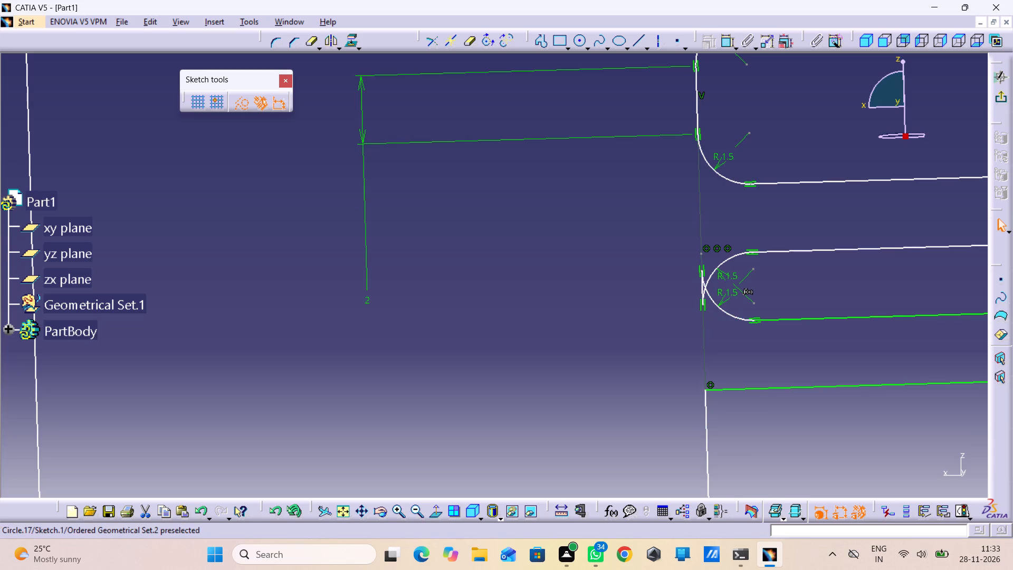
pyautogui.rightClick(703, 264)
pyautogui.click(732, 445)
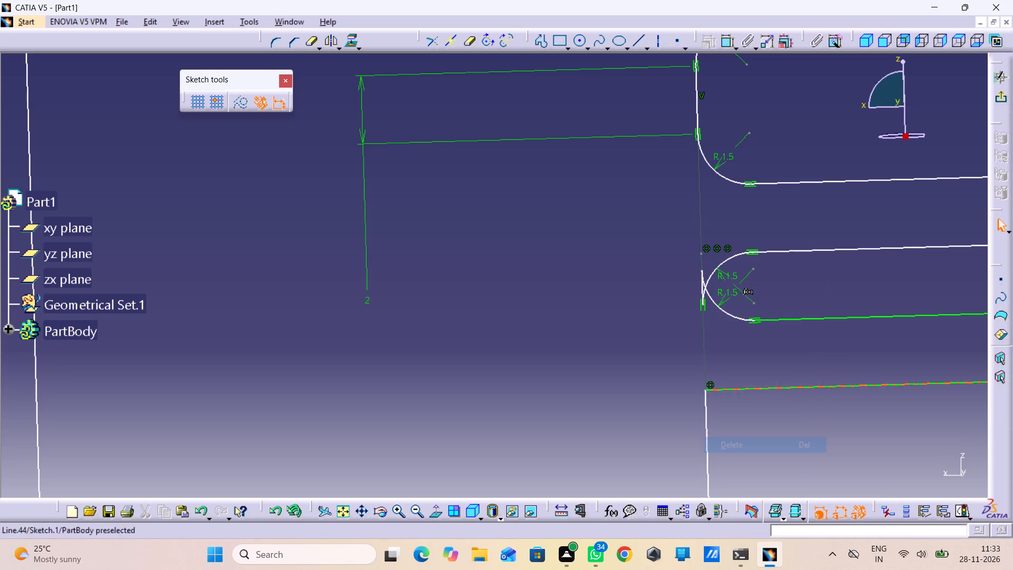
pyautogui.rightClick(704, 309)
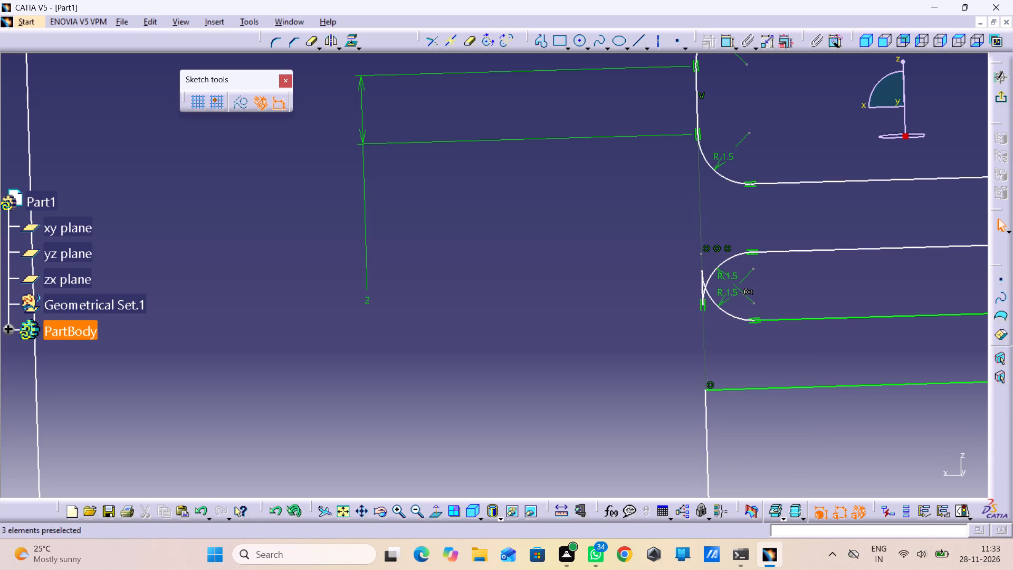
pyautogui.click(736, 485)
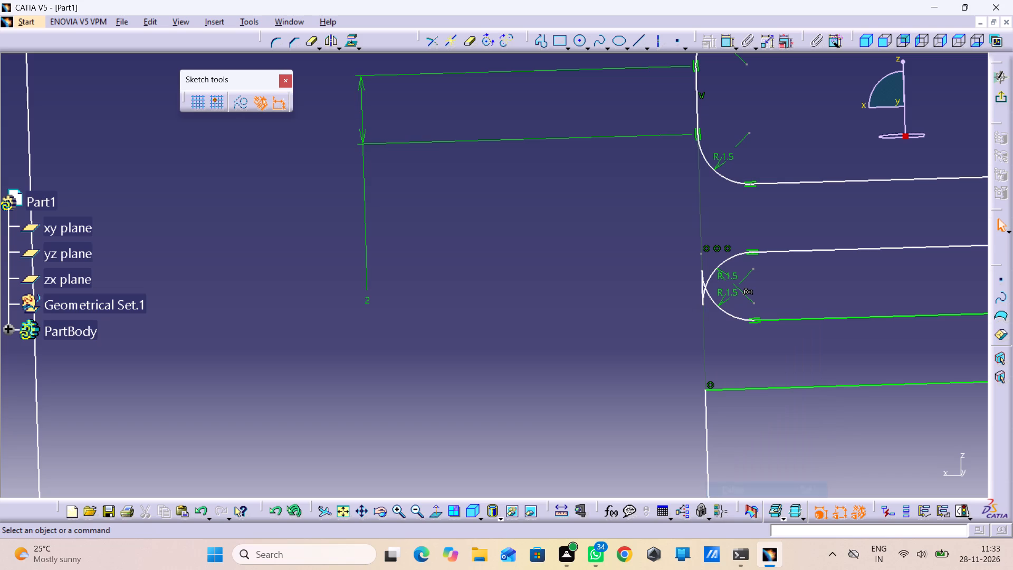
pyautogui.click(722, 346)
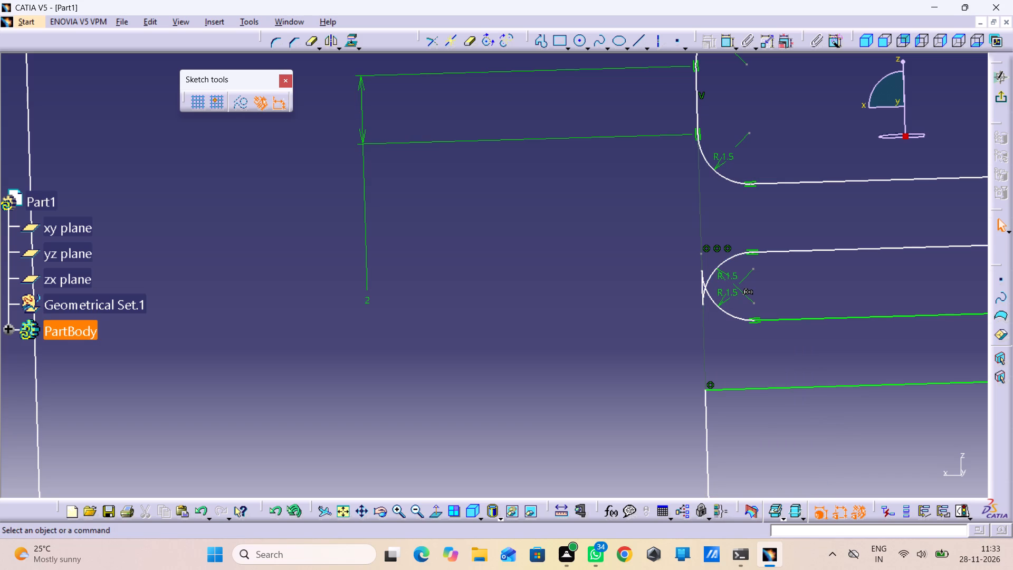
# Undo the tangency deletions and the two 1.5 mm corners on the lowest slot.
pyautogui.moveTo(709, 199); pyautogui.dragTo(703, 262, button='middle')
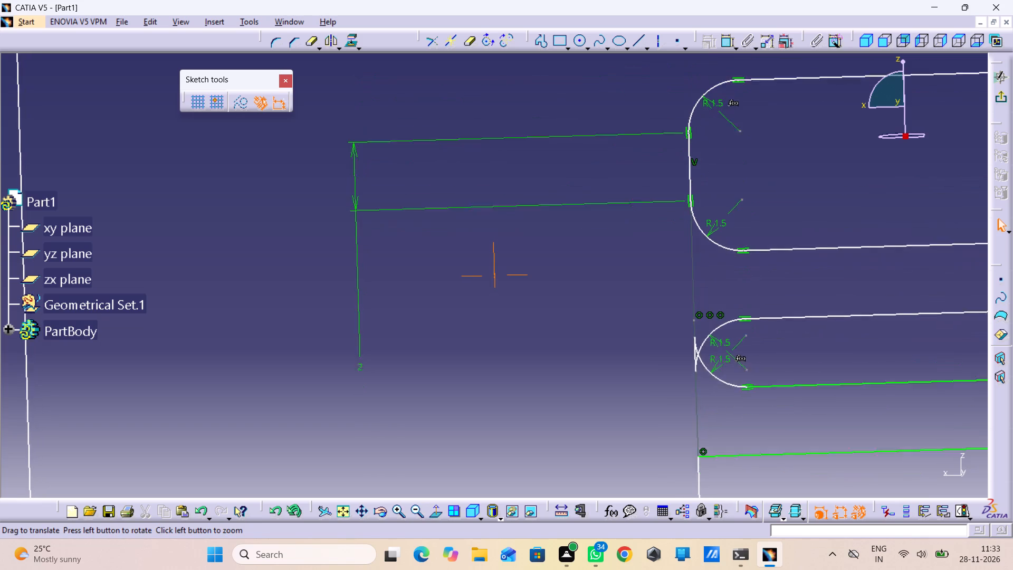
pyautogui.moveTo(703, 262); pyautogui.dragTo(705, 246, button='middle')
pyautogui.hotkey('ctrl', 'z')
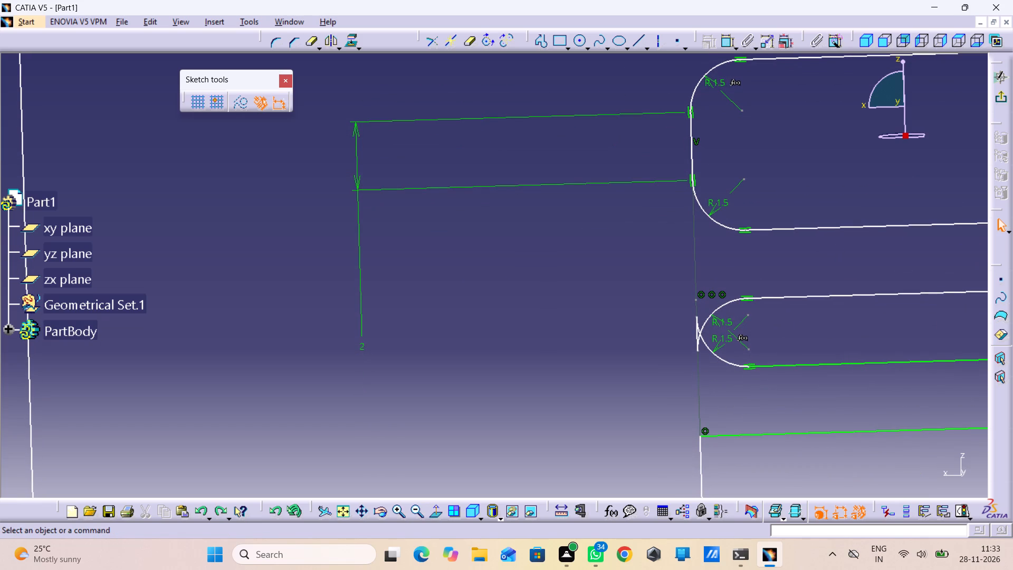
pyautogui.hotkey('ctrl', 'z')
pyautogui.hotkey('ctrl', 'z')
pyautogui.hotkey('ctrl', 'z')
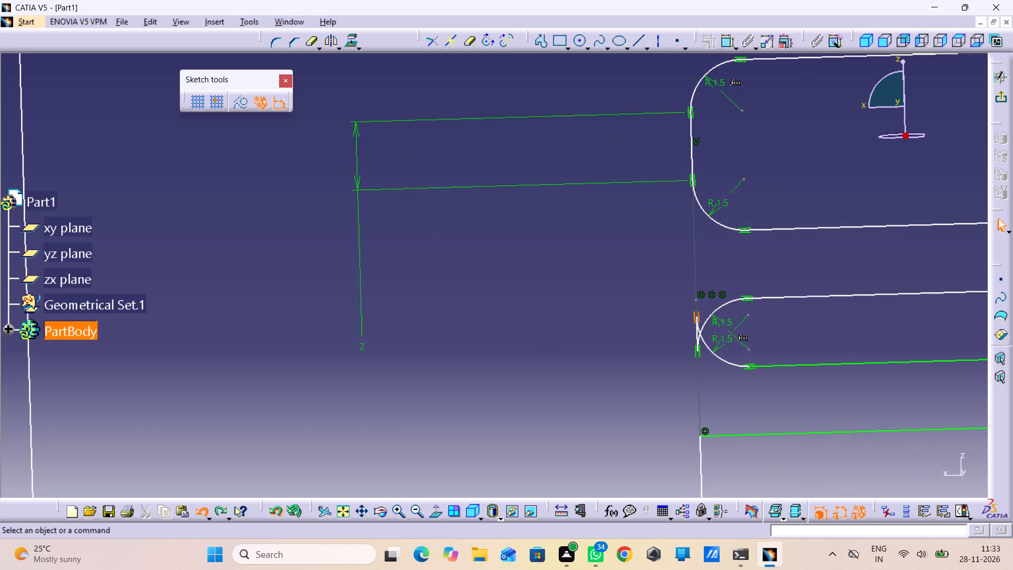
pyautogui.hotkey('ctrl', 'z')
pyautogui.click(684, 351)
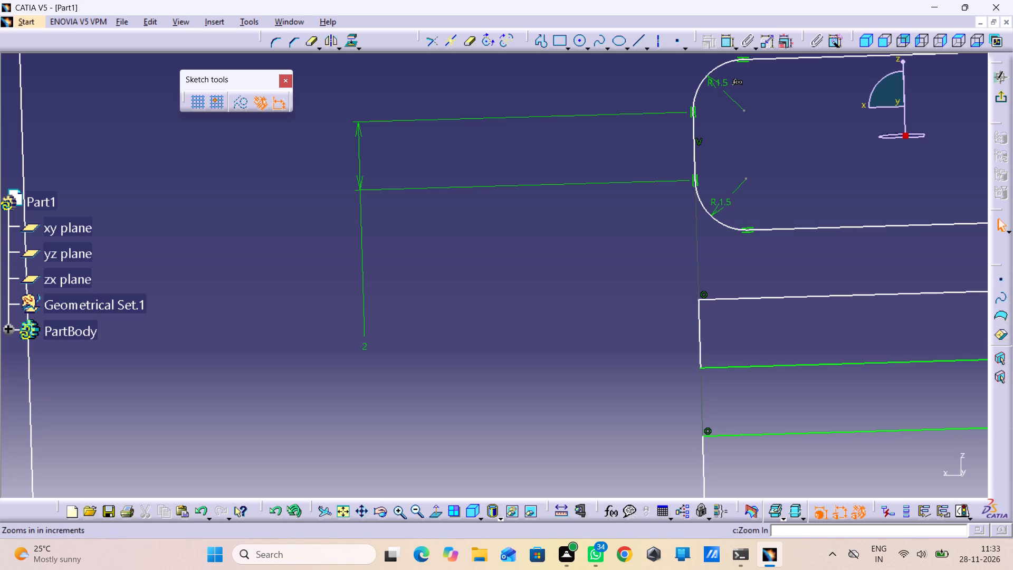
# Face the sketch plane squarely, round the lowest slot's upper inner corner and set its radius to 1.5 mm.
pyautogui.click(432, 517)
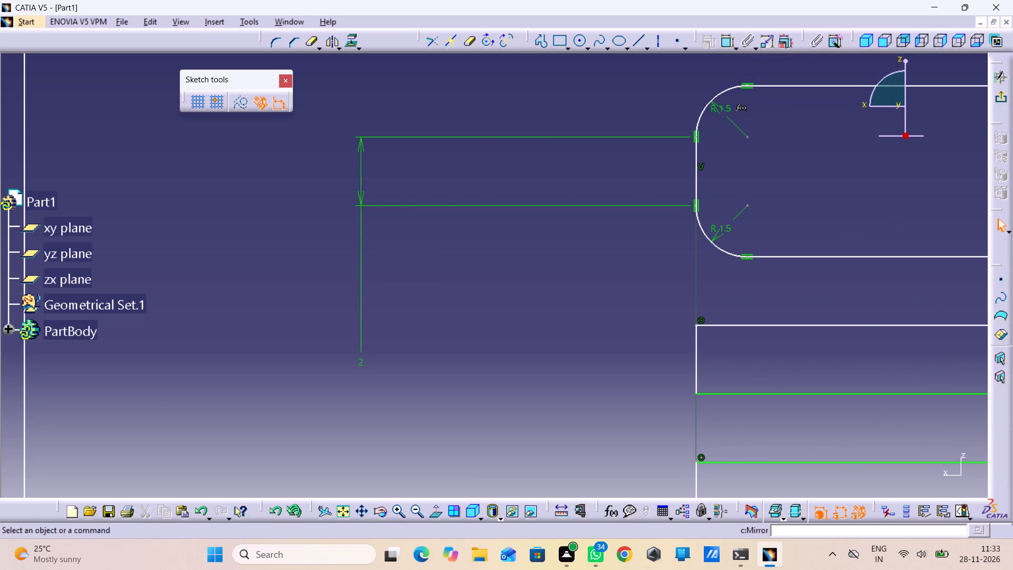
pyautogui.click(273, 43)
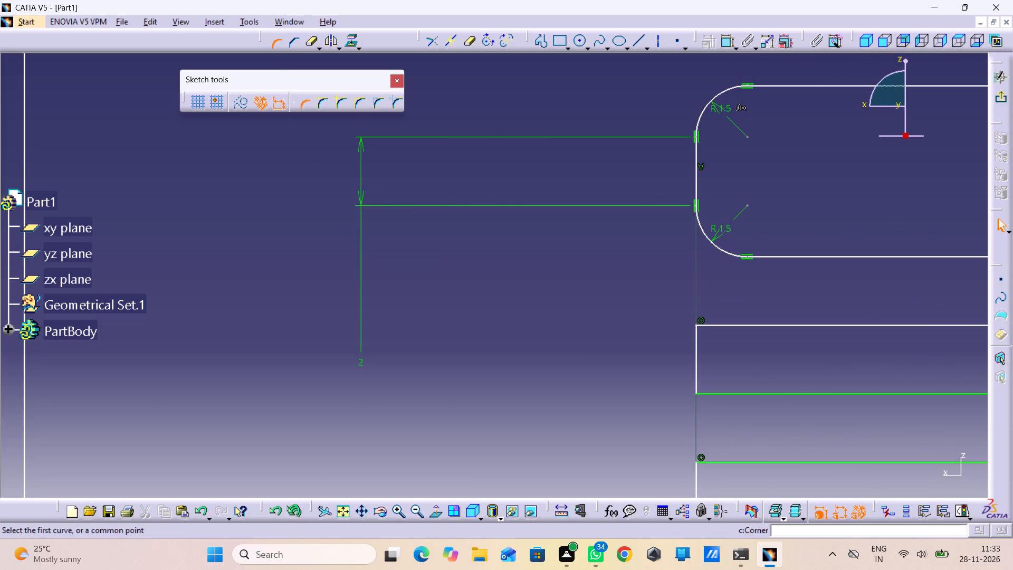
pyautogui.moveTo(673, 311); pyautogui.dragTo(690, 334)
pyautogui.moveTo(670, 301); pyautogui.dragTo(729, 348)
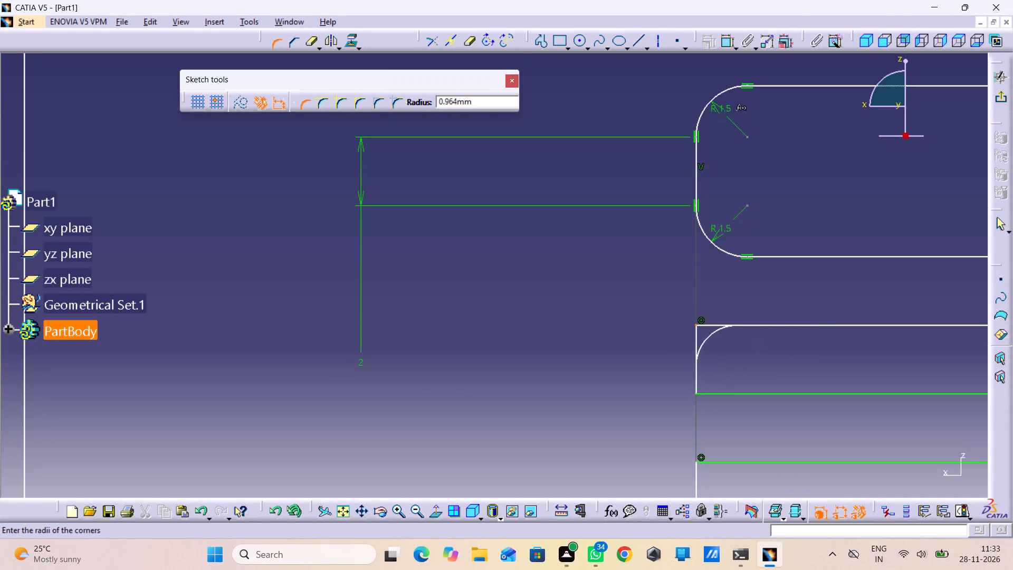
pyautogui.click(708, 334)
pyautogui.press('1')
pyautogui.press('.')
pyautogui.press('6')
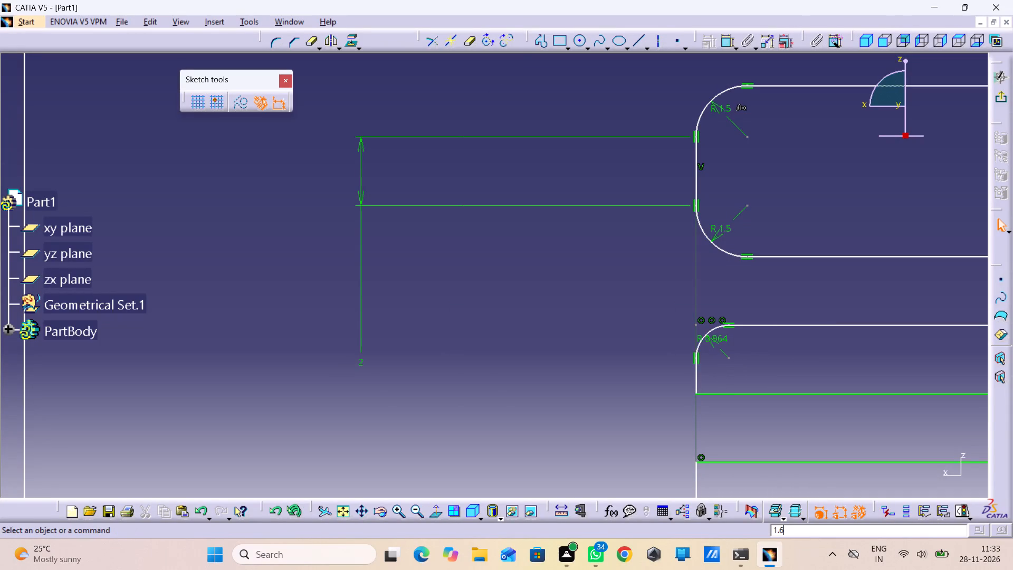
pyautogui.doubleClick(717, 340)
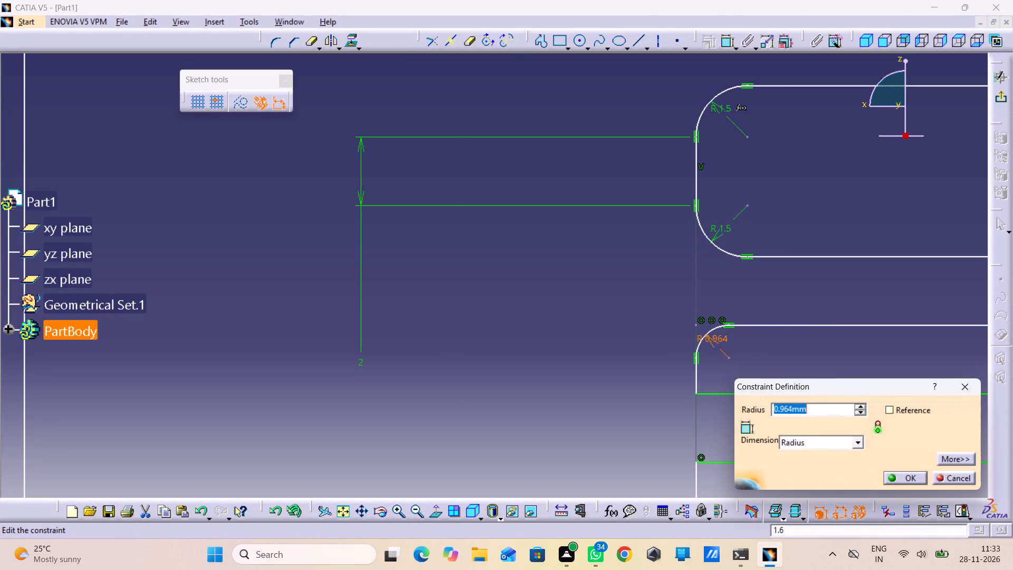
pyautogui.press('1')
pyautogui.write('.5')
pyautogui.press('Return')
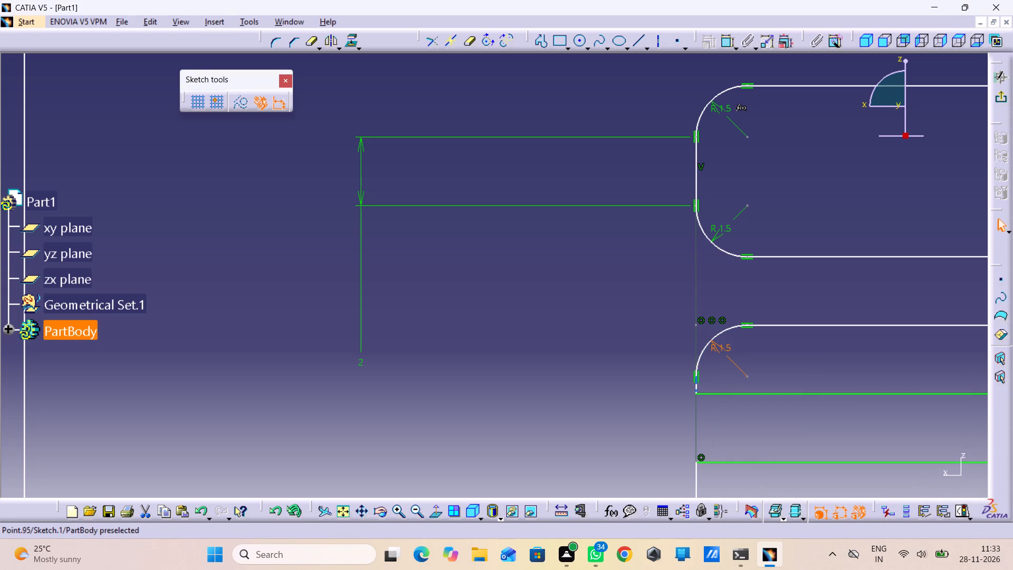
# Delete the tangency constraint between the lowest slot's upper corner arc and its inner vertical line.
pyautogui.rightClick(700, 376)
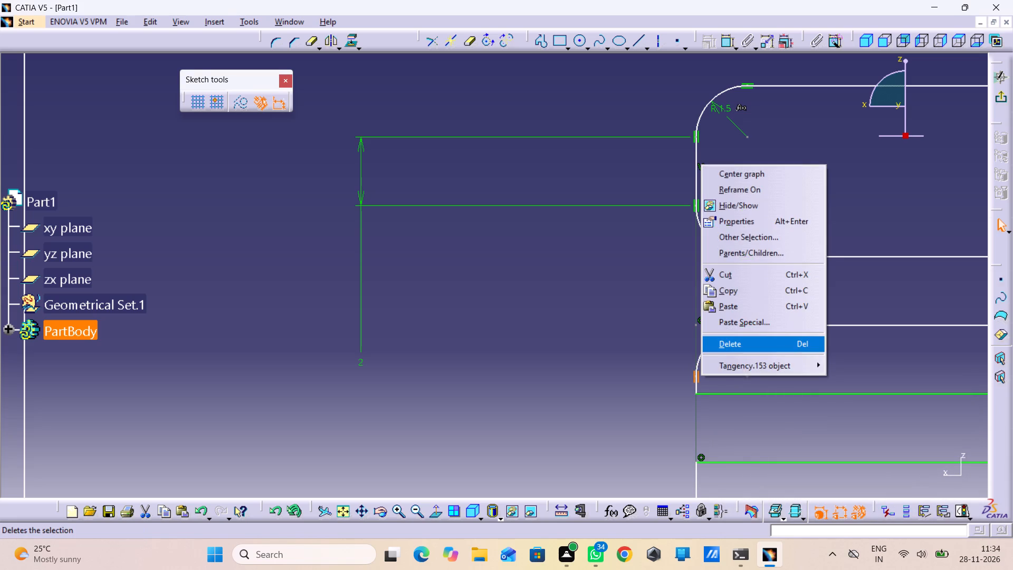
pyautogui.click(722, 352)
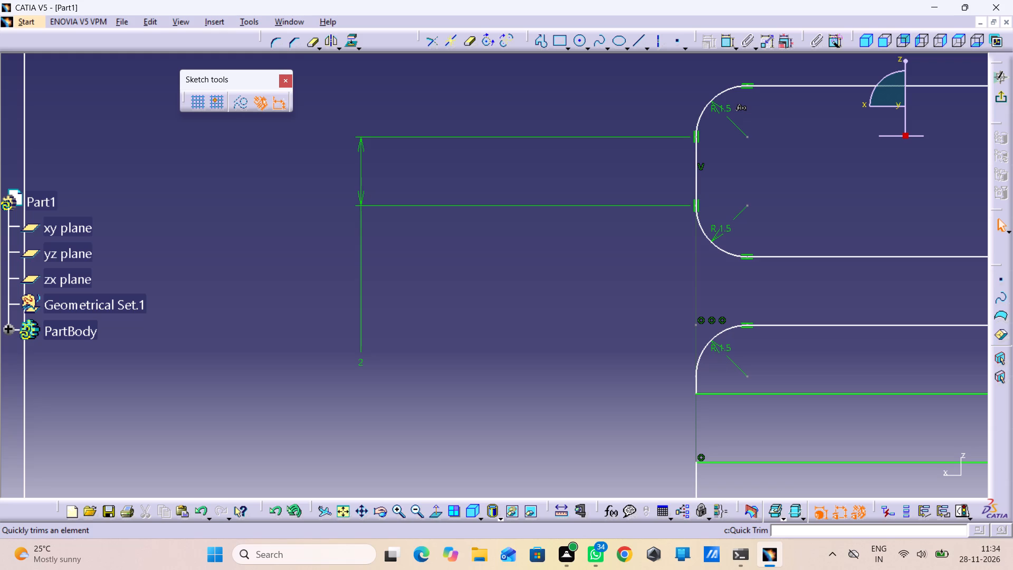
# Round the lowest slot's lower inner corner with a radius of about 0.8 mm.
pyautogui.click(276, 34)
pyautogui.moveTo(662, 401); pyautogui.dragTo(689, 403)
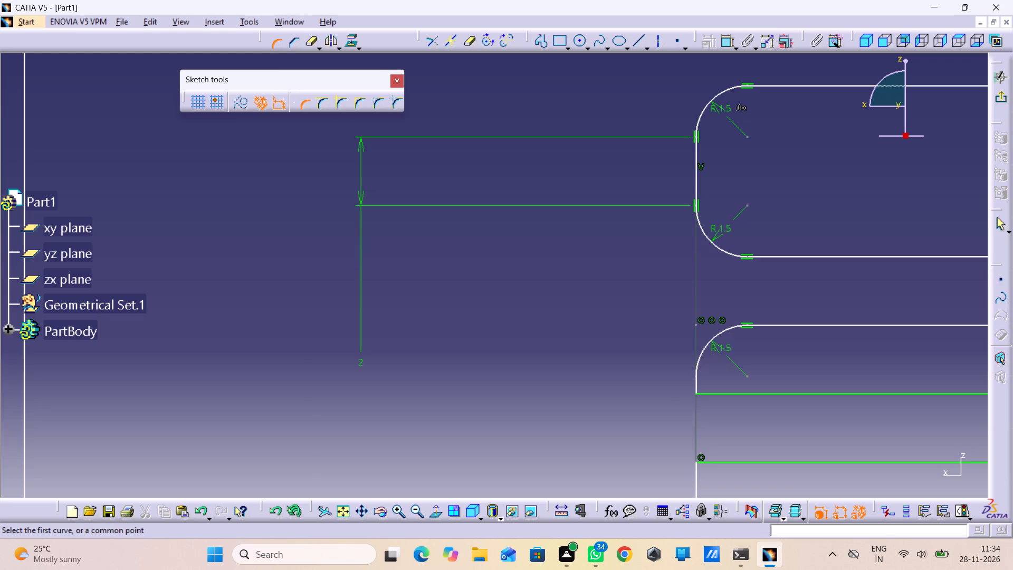
pyautogui.moveTo(689, 403); pyautogui.dragTo(720, 386)
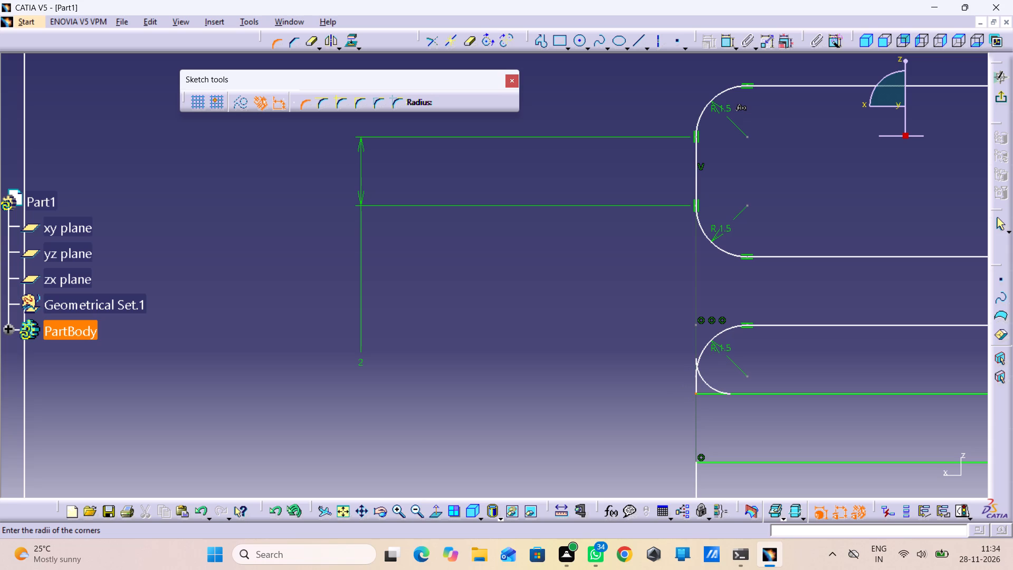
pyautogui.click(710, 392)
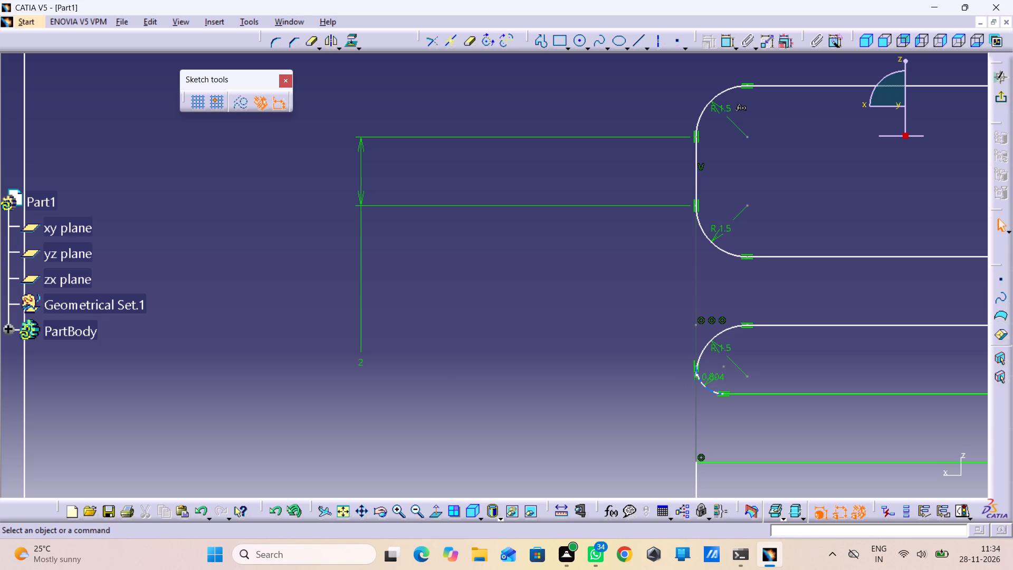
# Delete the 15 mm height dimension of the lower section beneath the lowest fin.
pyautogui.moveTo(742, 354); pyautogui.dragTo(746, 394, button='middle')
pyautogui.rightClick(742, 354)
pyautogui.moveTo(763, 384); pyautogui.dragTo(481, 378, button='middle')
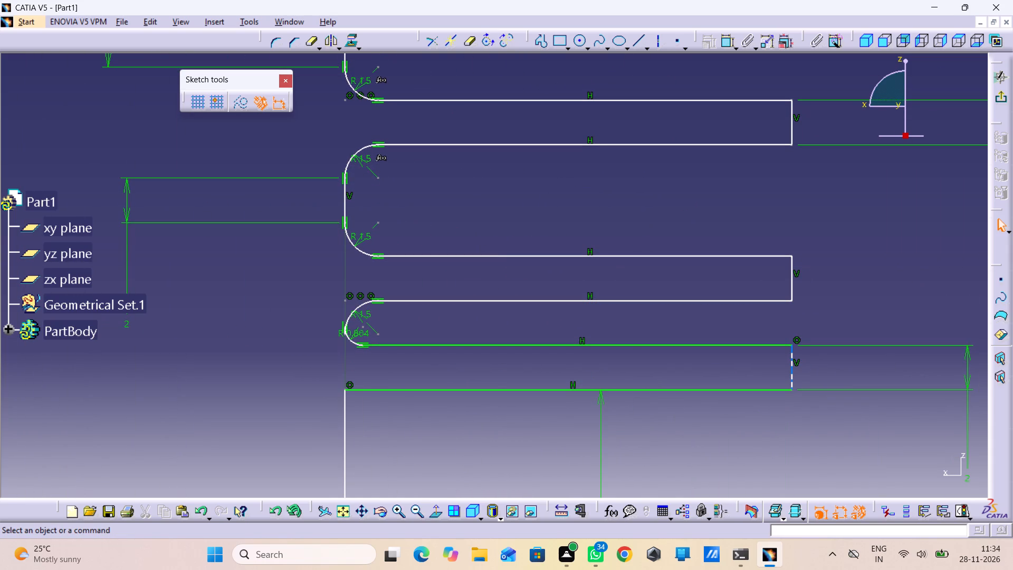
pyautogui.moveTo(815, 337); pyautogui.dragTo(805, 361, button='middle')
pyautogui.rightClick(816, 336)
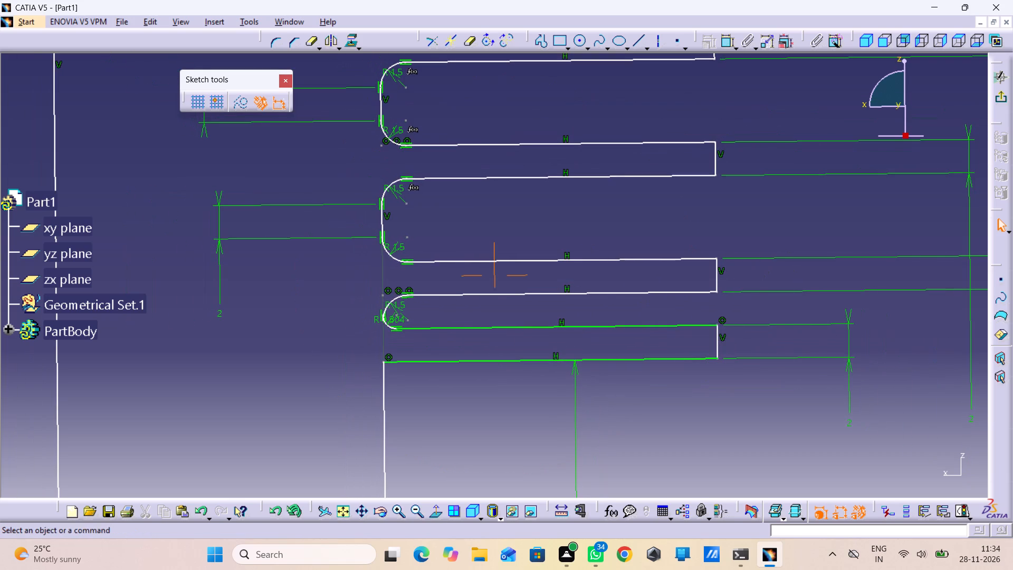
pyautogui.middleClick(814, 348)
pyautogui.rightClick(814, 348)
pyautogui.moveTo(616, 386); pyautogui.dragTo(615, 266, button='middle')
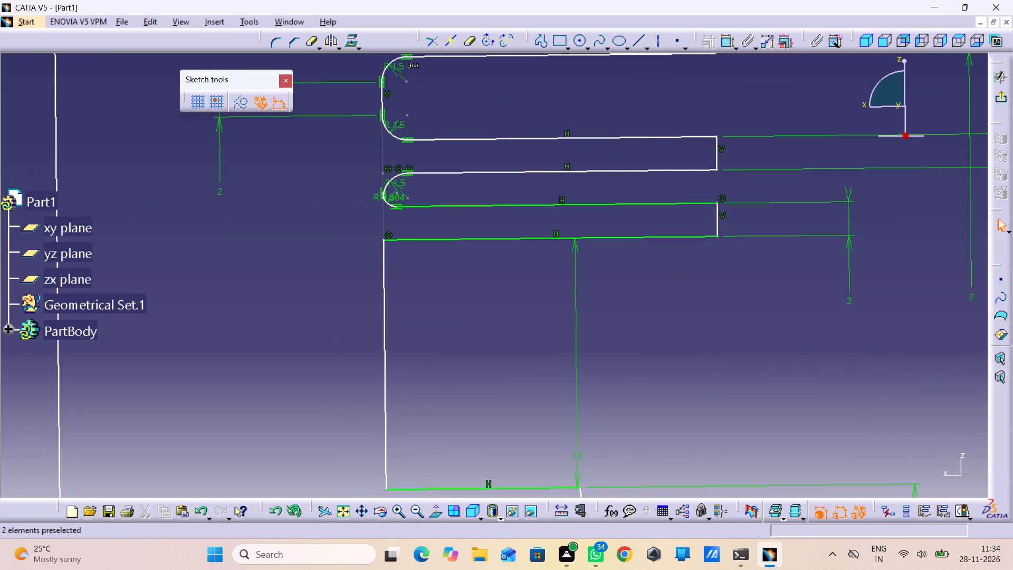
pyautogui.rightClick(576, 283)
pyautogui.click(613, 471)
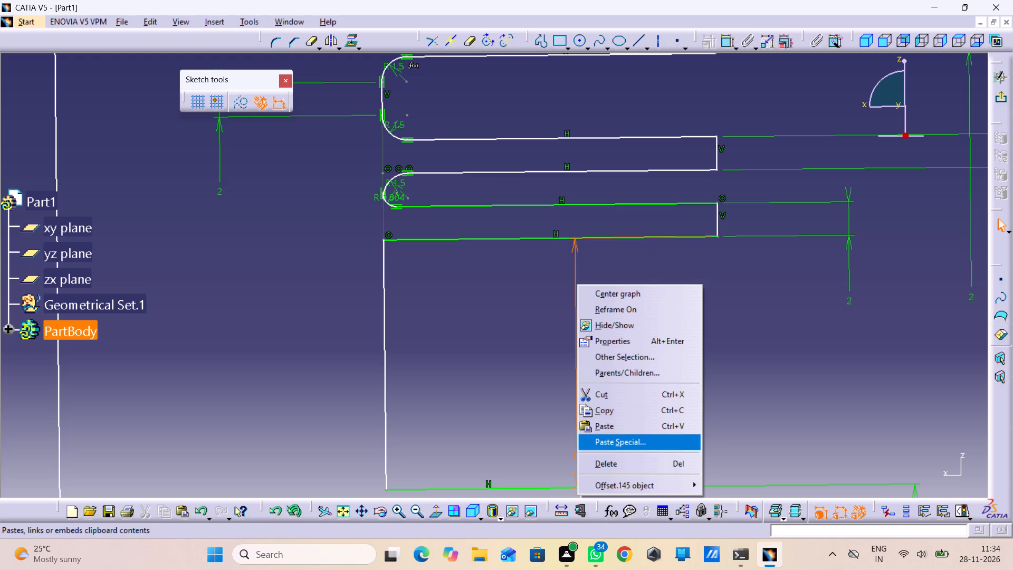
pyautogui.click(596, 457)
pyautogui.moveTo(583, 348); pyautogui.dragTo(583, 342)
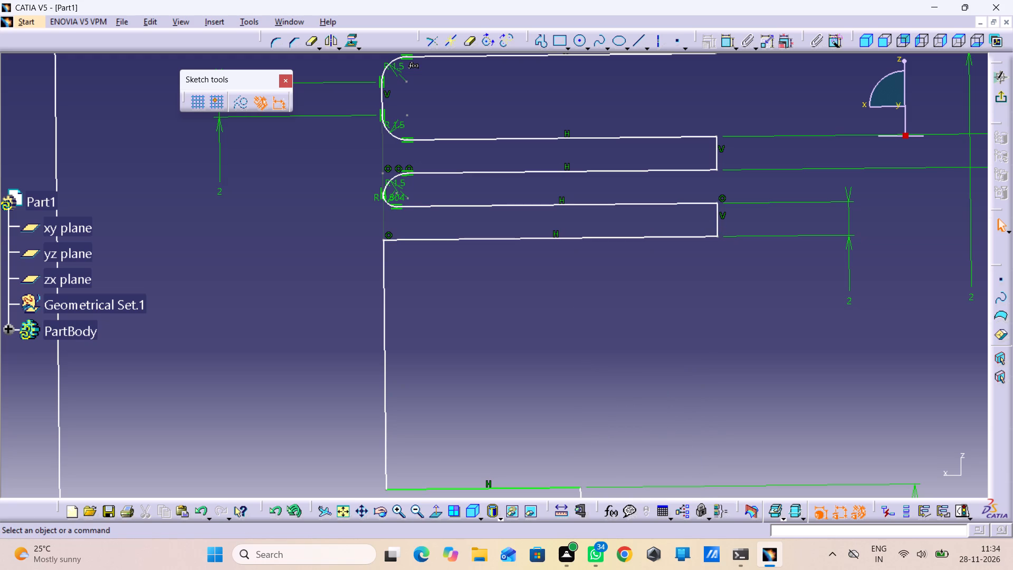
# Delete the radius dimension on the lowest slot's lower corner arc.
pyautogui.moveTo(471, 318); pyautogui.dragTo(462, 277, button='middle')
pyautogui.rightClick(471, 318)
pyautogui.moveTo(464, 277); pyautogui.dragTo(618, 492, button='middle')
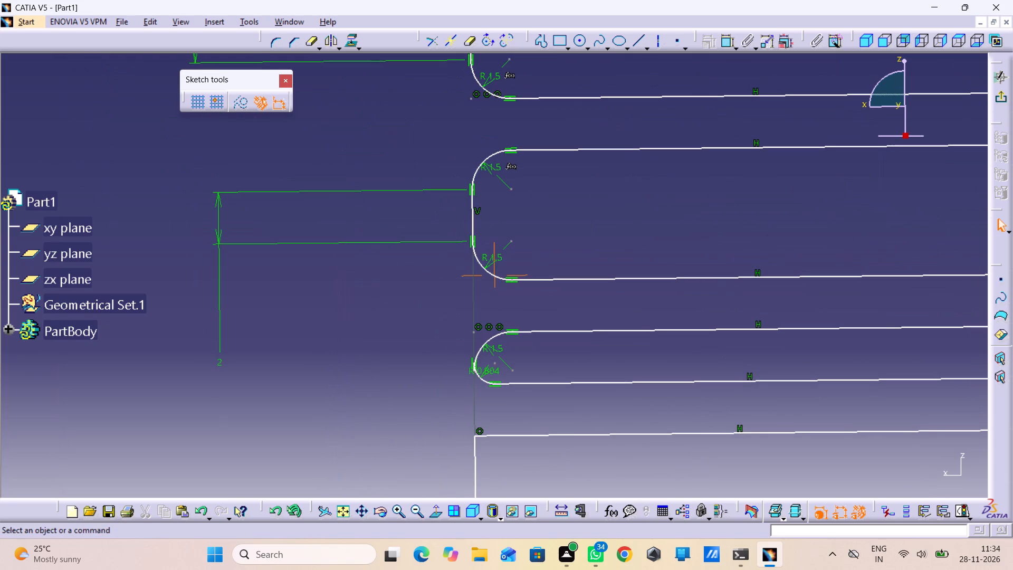
pyautogui.rightClick(486, 368)
pyautogui.click(523, 334)
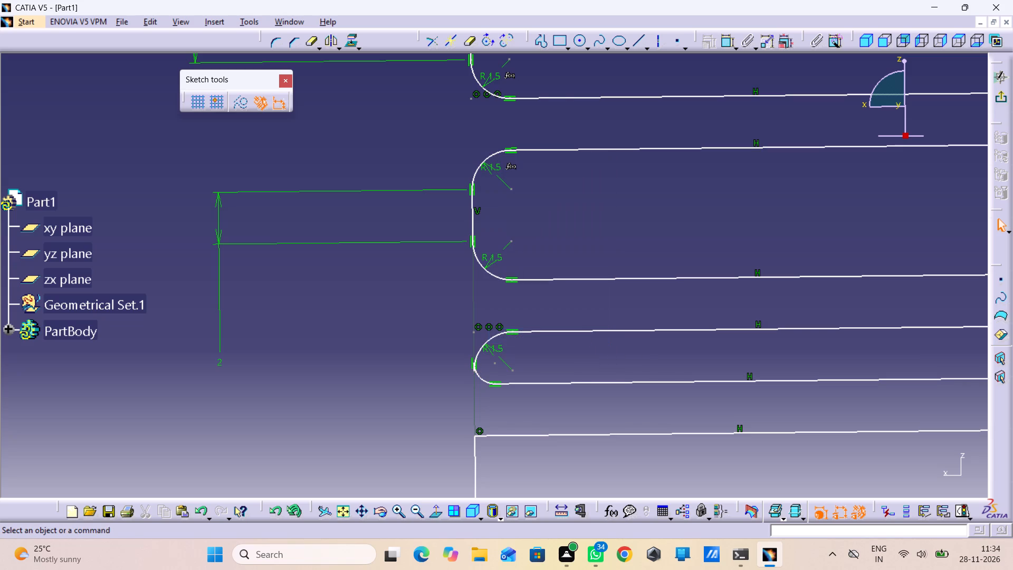
# Undo the recent edits to the lowest slot until both its inner corners are square again.
pyautogui.hotkey('ctrl', 'z')
pyautogui.hotkey('ctrl', 'z')
pyautogui.hotkey('ctrl', 'z')
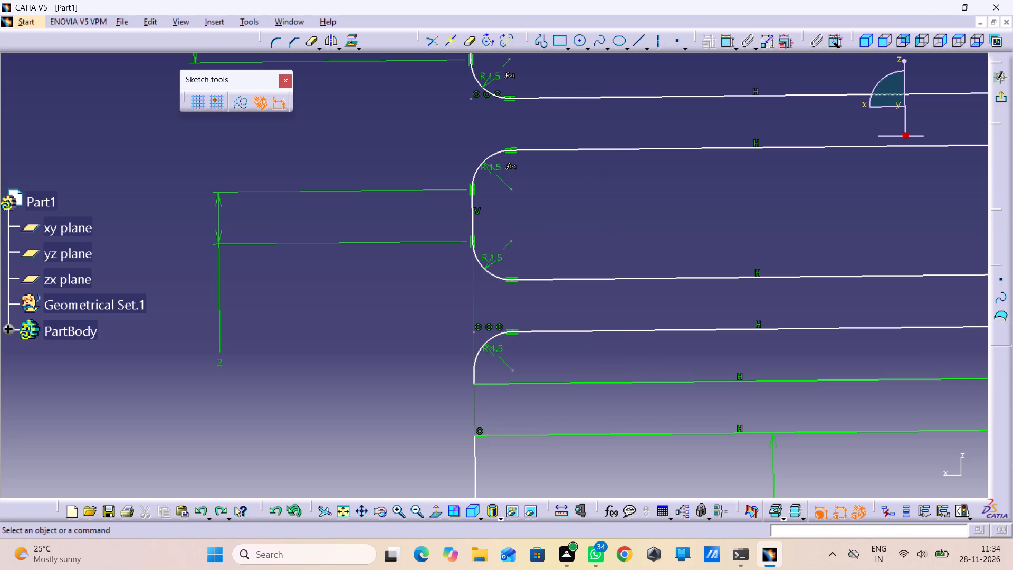
pyautogui.hotkey('ctrl', 'z')
pyautogui.hotkey('ctrl', 'z')
pyautogui.hotkey('ctrl', 'z')
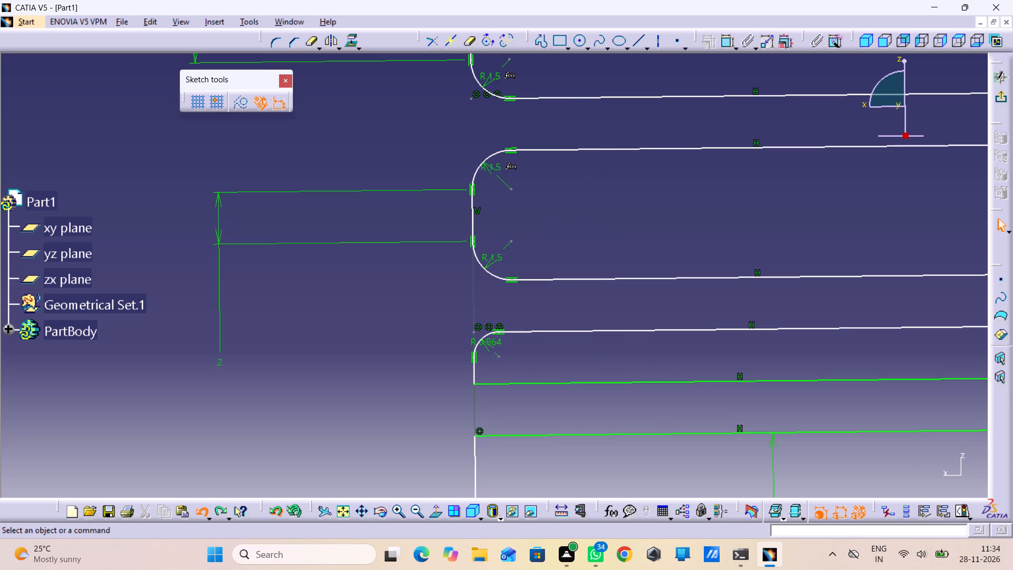
# Delete the height dimension of the lower section beneath the lowest fin.
pyautogui.moveTo(538, 406); pyautogui.dragTo(538, 425, button='middle')
pyautogui.rightClick(538, 406)
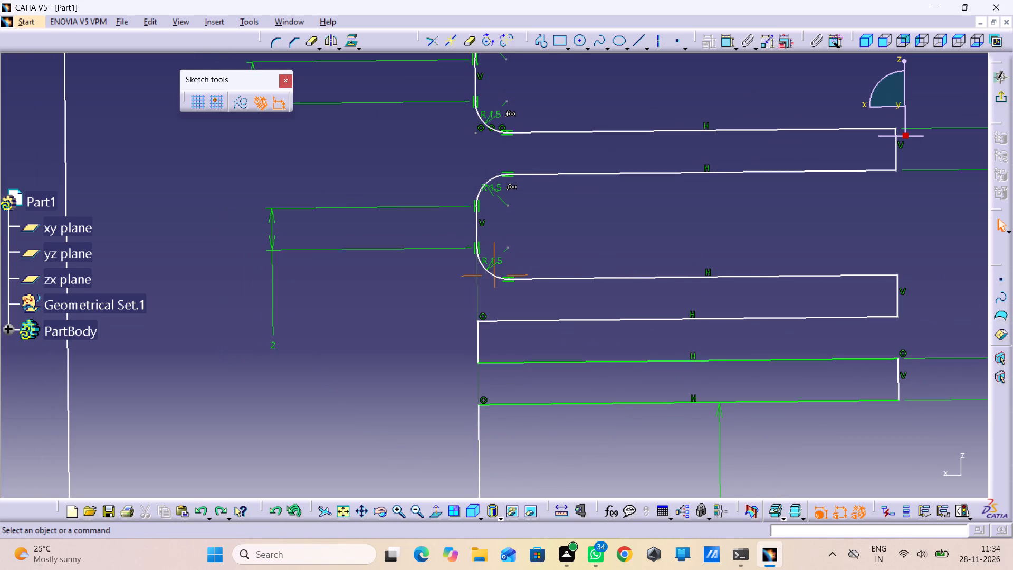
pyautogui.rightClick(718, 414)
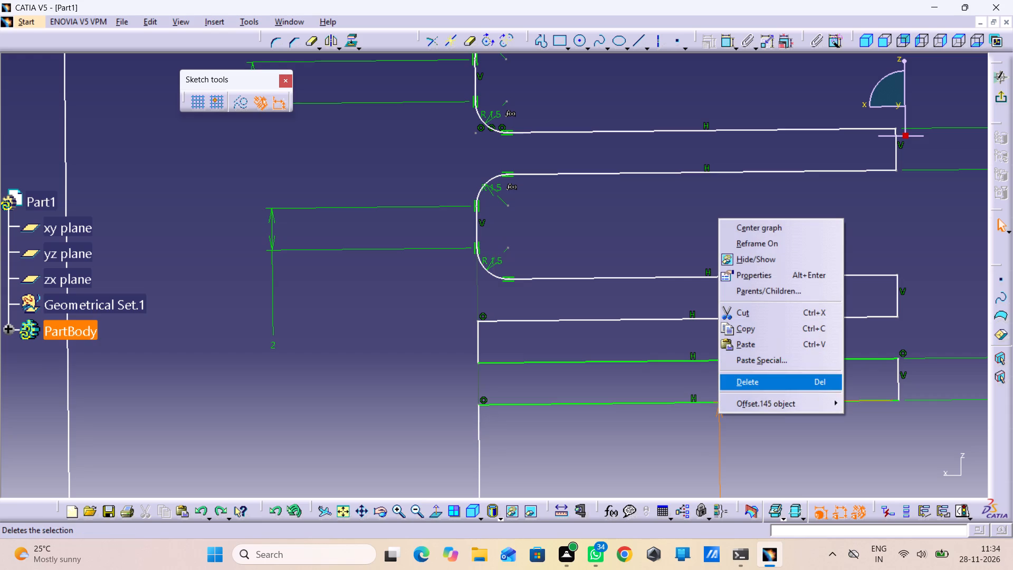
pyautogui.click(735, 379)
# Round both inner corners of the lowest slot with a radius of 1.5 mm.
pyautogui.click(280, 34)
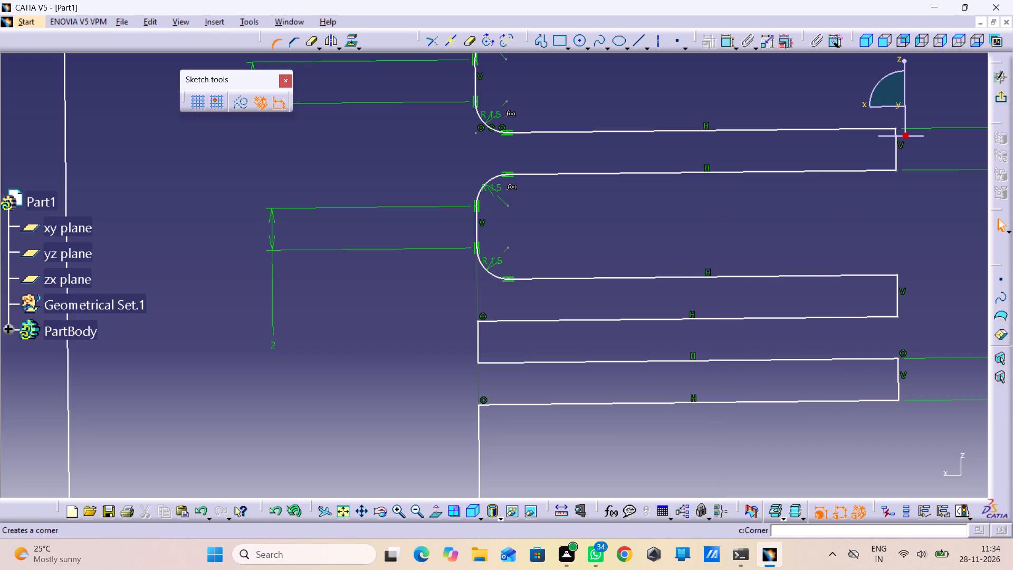
pyautogui.moveTo(463, 302); pyautogui.dragTo(514, 379)
pyautogui.write('1.5')
pyautogui.press('Return')
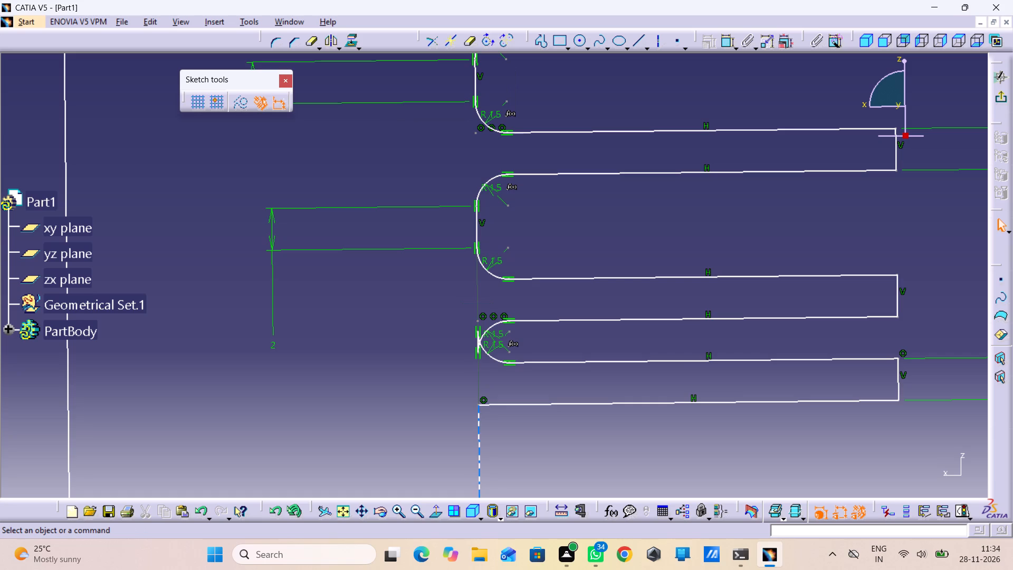
# Stretch the lowest slot downward so its corner arcs separate, leaving an inner vertical line about 1.1 mm long.
pyautogui.moveTo(495, 376); pyautogui.dragTo(517, 303, button='middle')
pyautogui.rightClick(495, 376)
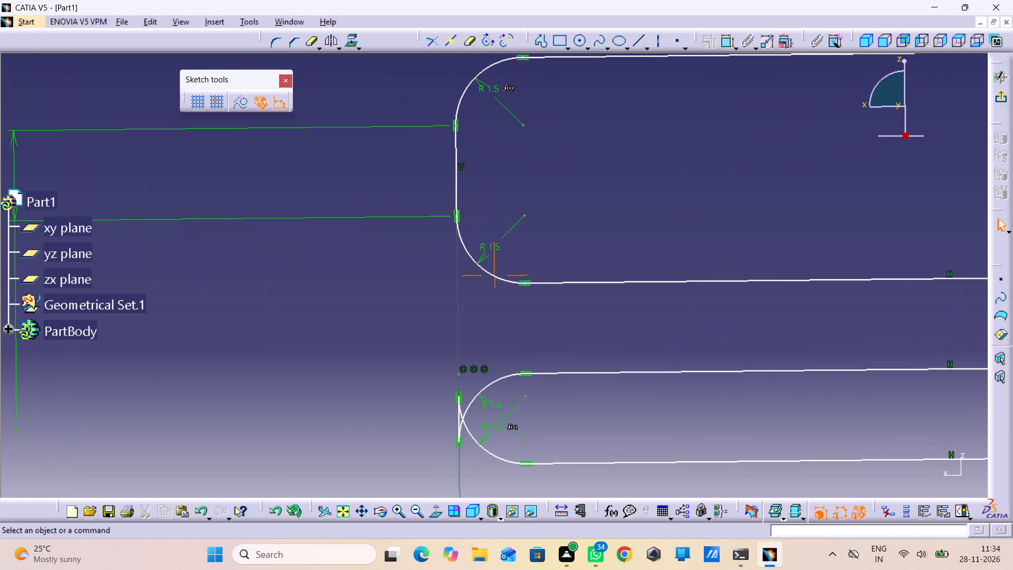
pyautogui.moveTo(458, 418); pyautogui.dragTo(452, 419)
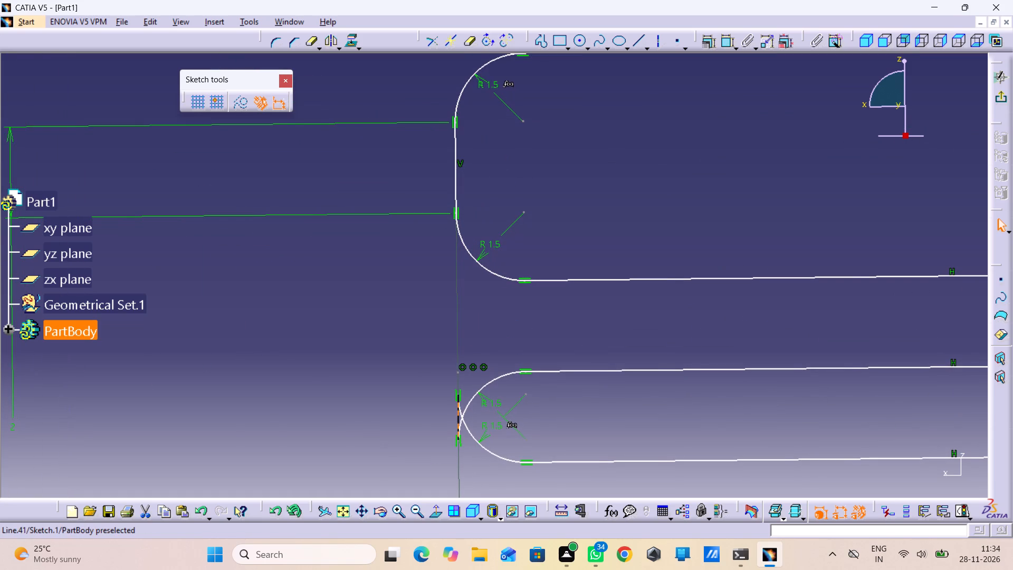
pyautogui.moveTo(452, 419); pyautogui.dragTo(454, 417)
pyautogui.click(452, 411)
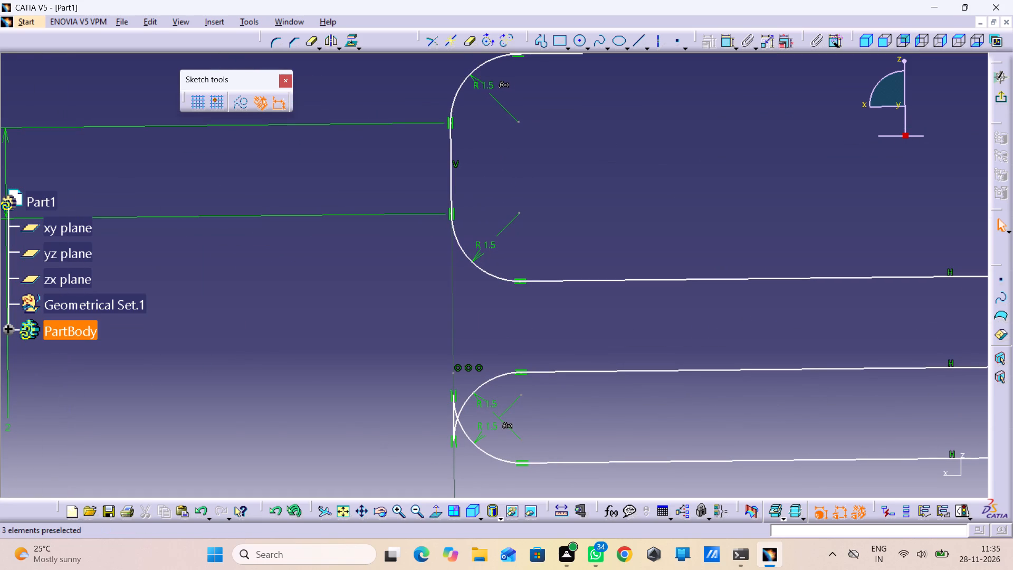
pyautogui.moveTo(453, 394); pyautogui.dragTo(465, 492)
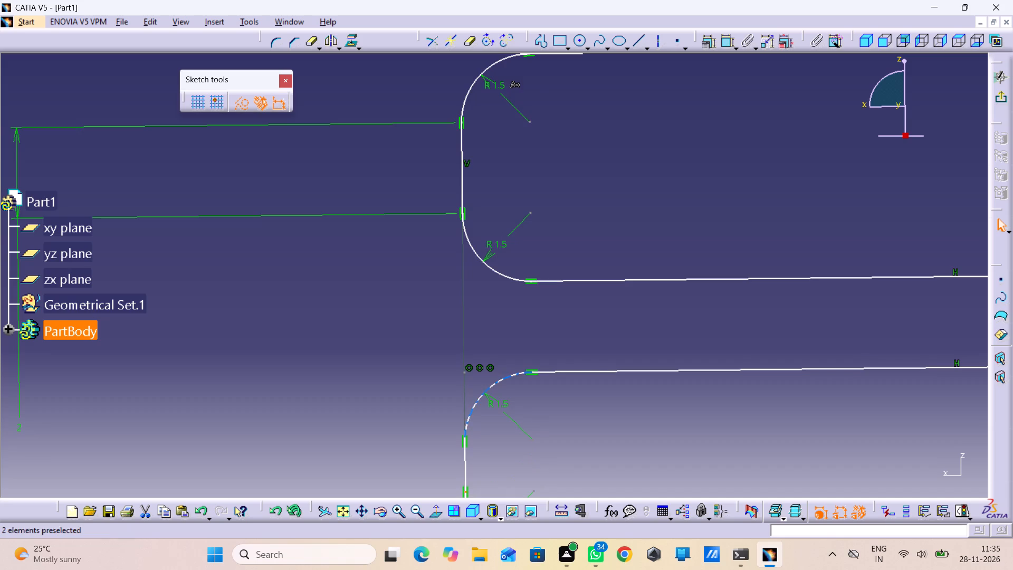
pyautogui.moveTo(527, 426); pyautogui.dragTo(571, 376, button='middle')
pyautogui.rightClick(566, 329)
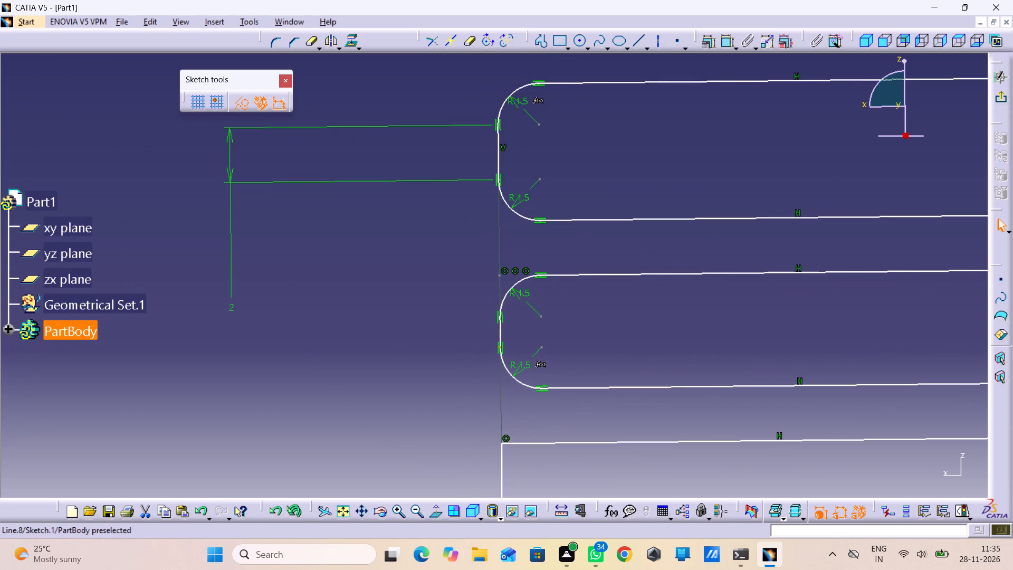
# Dimension the length of the lowest slot's inner vertical line and set it to 2 mm.
pyautogui.click(729, 40)
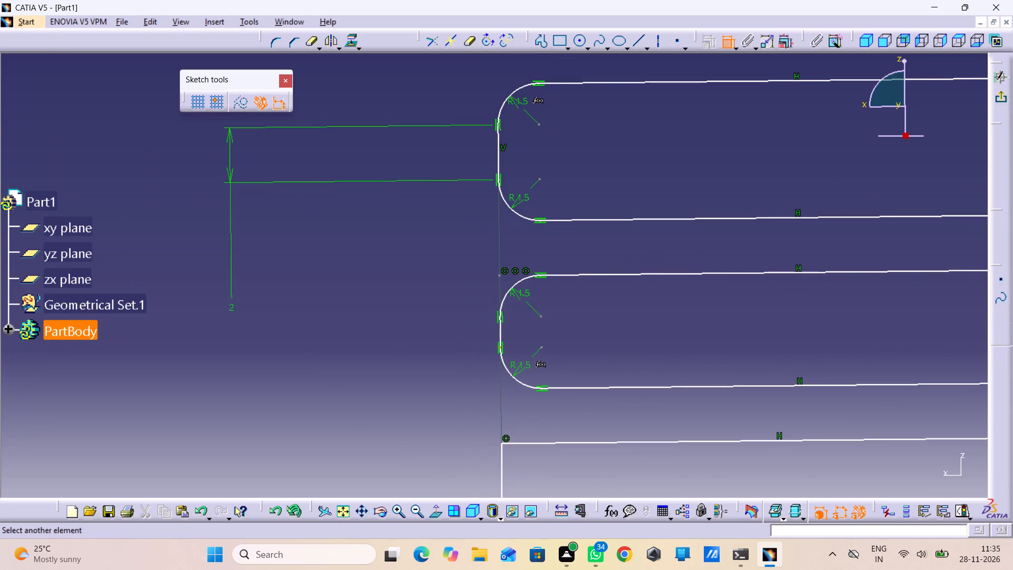
pyautogui.click(500, 337)
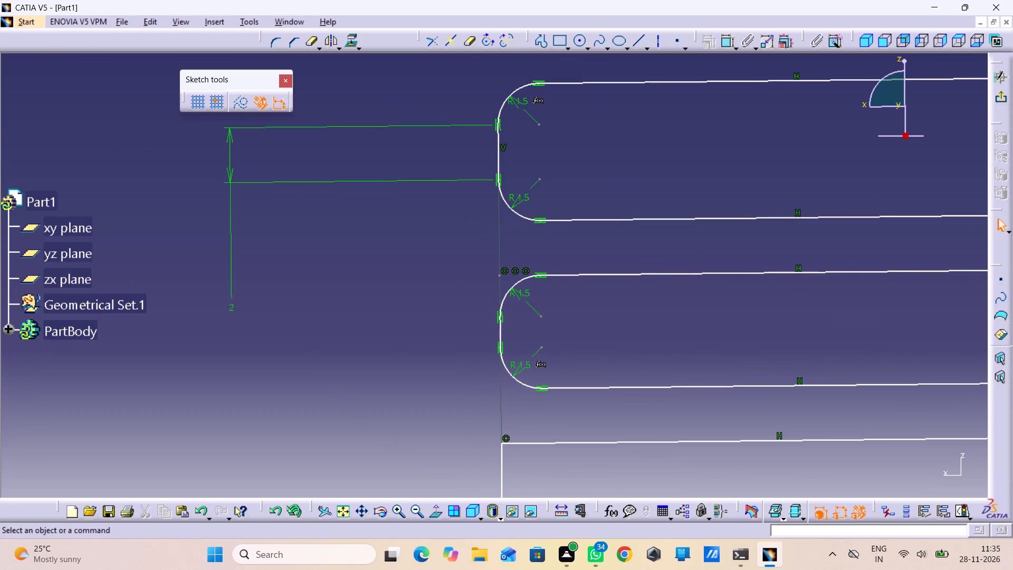
pyautogui.click(729, 39)
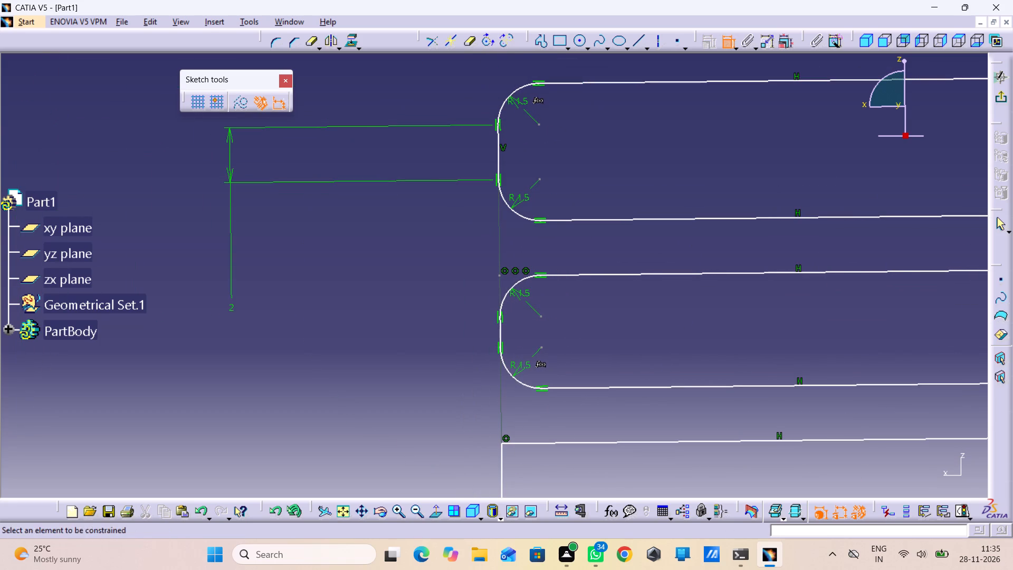
pyautogui.click(502, 333)
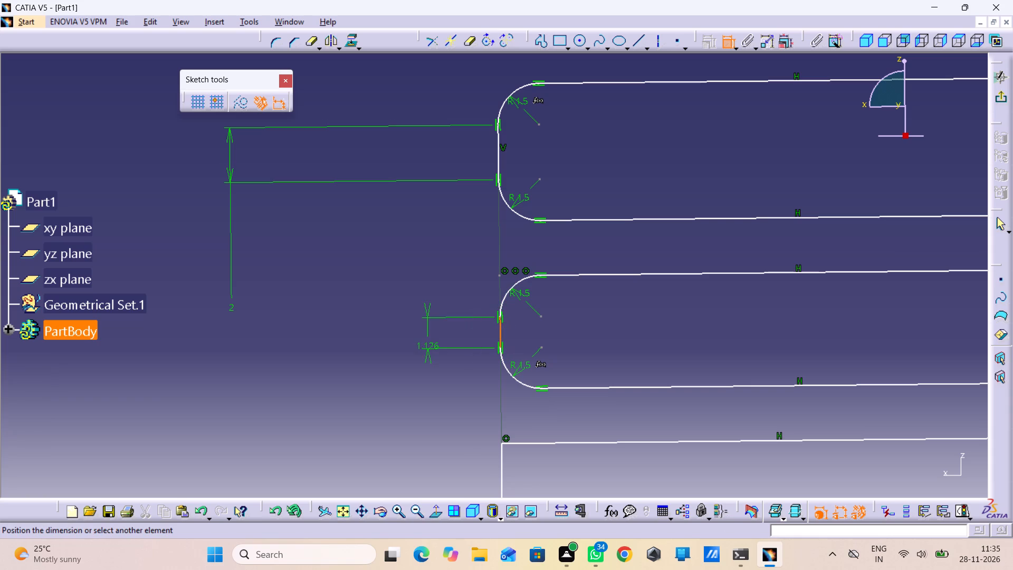
pyautogui.click(409, 398)
pyautogui.doubleClick(409, 394)
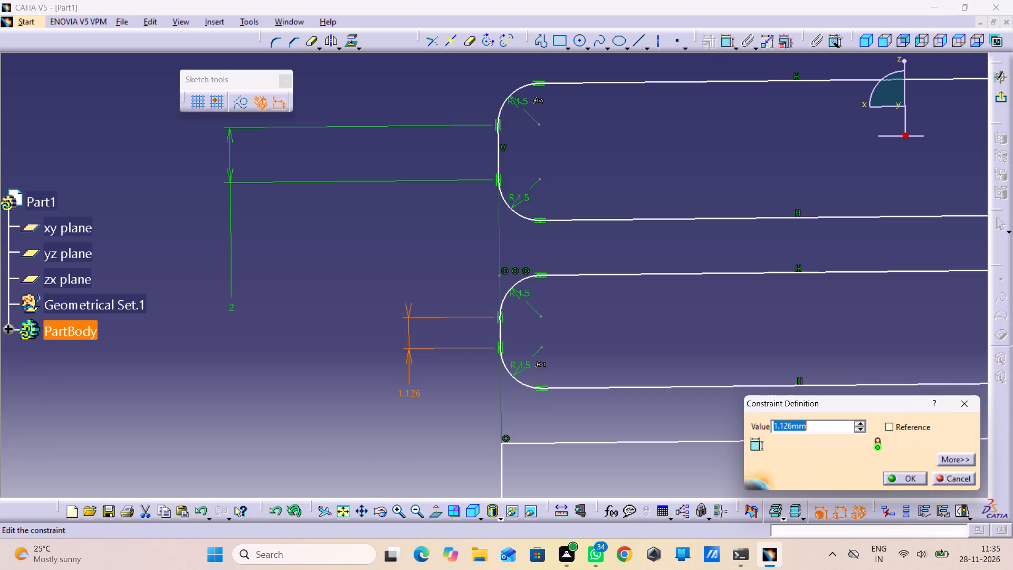
pyautogui.press('2')
pyautogui.press('Return')
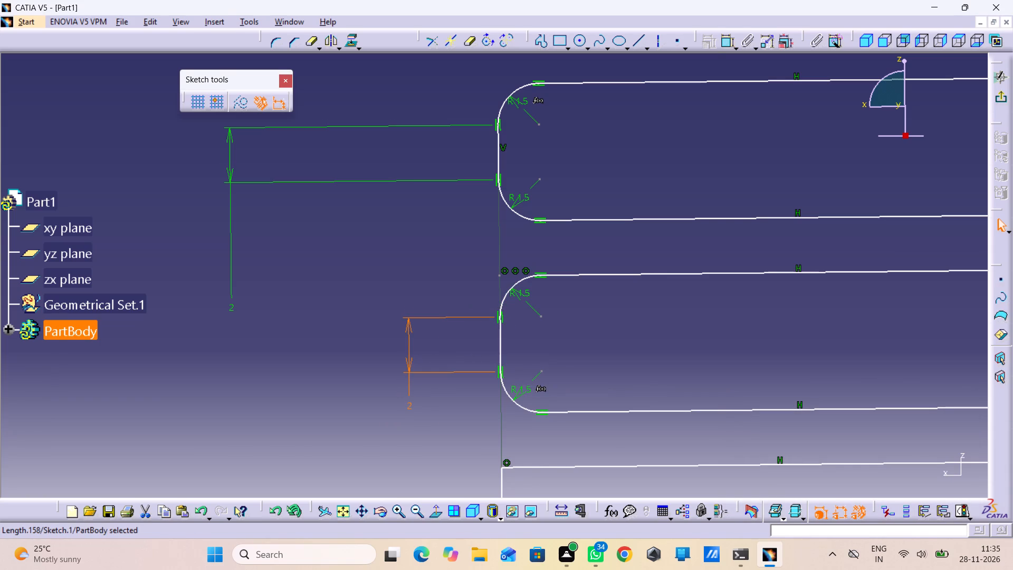
# Dimension the height between the lowest fin's underside and the step below it, and set it to 15 mm.
pyautogui.moveTo(497, 306); pyautogui.dragTo(498, 367, button='middle')
pyautogui.rightClick(498, 305)
pyautogui.scroll(-1, 528, 369)
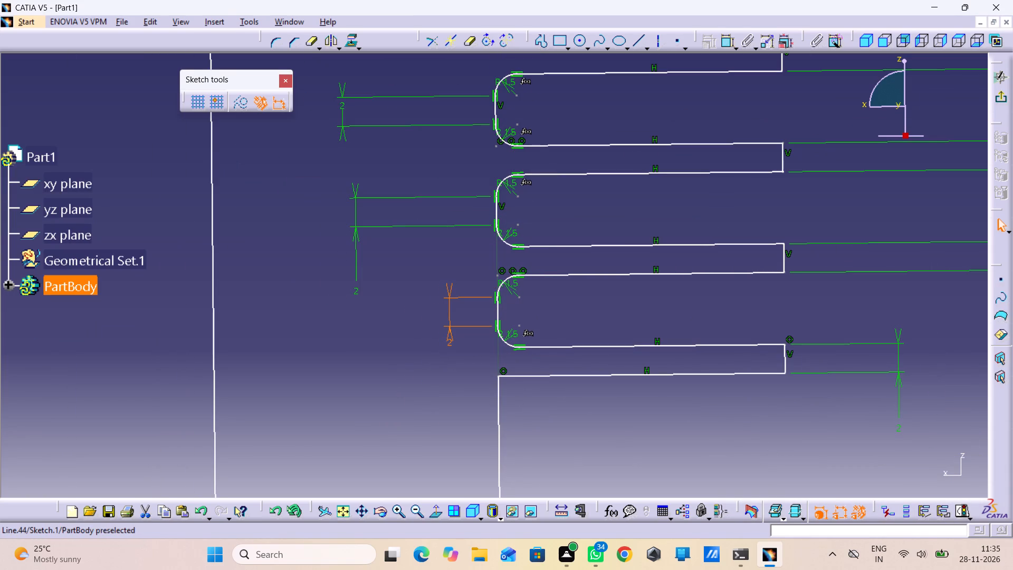
pyautogui.click(658, 375)
pyautogui.moveTo(660, 404); pyautogui.dragTo(662, 426, button='middle')
pyautogui.rightClick(660, 404)
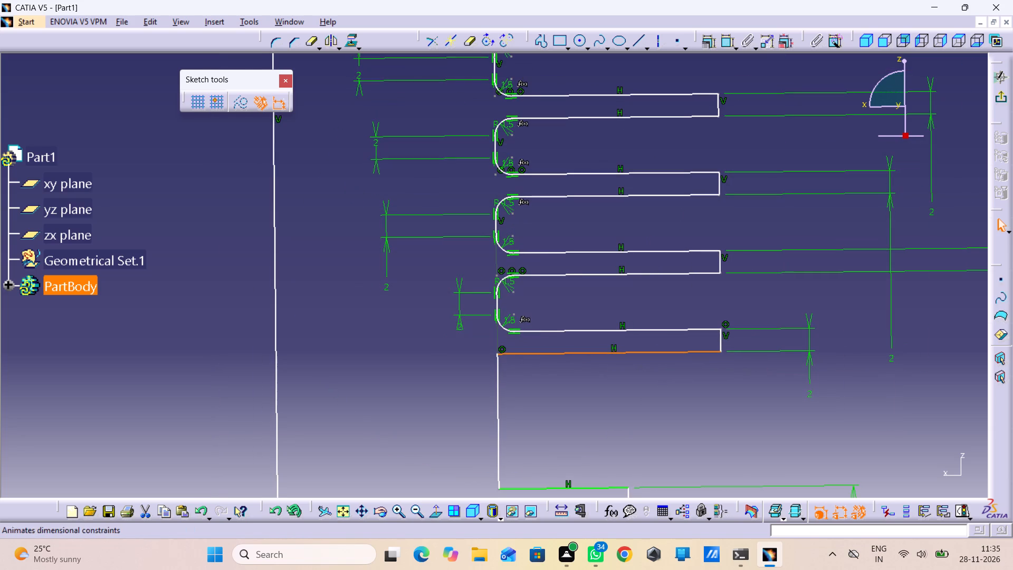
pyautogui.click(731, 47)
pyautogui.moveTo(702, 219); pyautogui.dragTo(723, 110, button='middle')
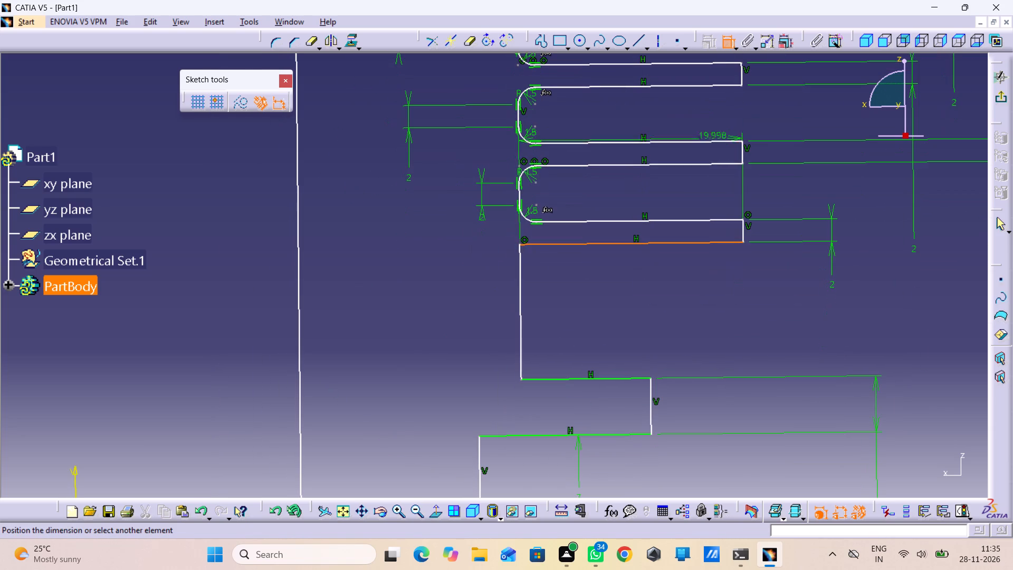
pyautogui.click(619, 378)
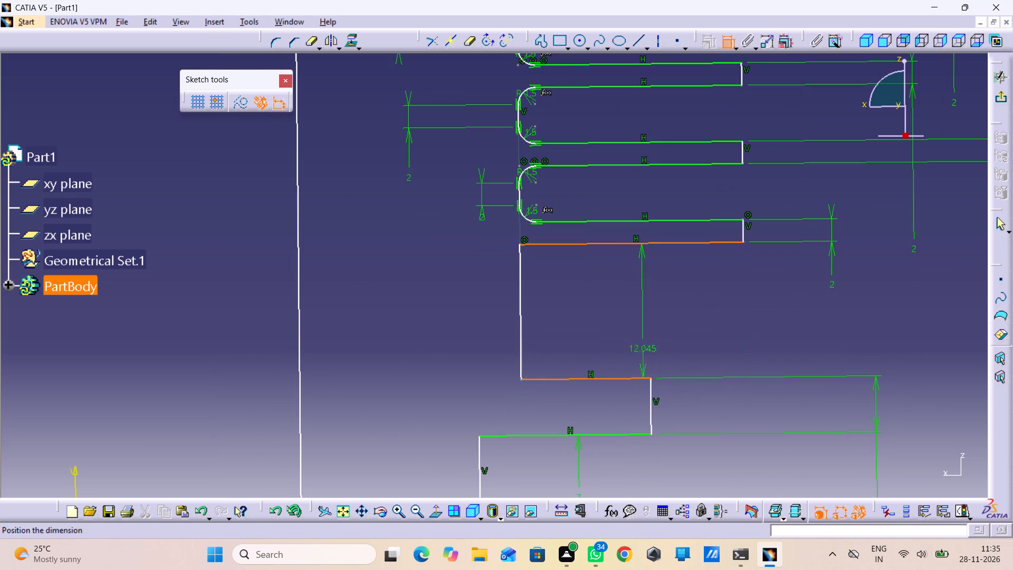
pyautogui.tripleClick(651, 327)
pyautogui.write('15')
pyautogui.press('Return')
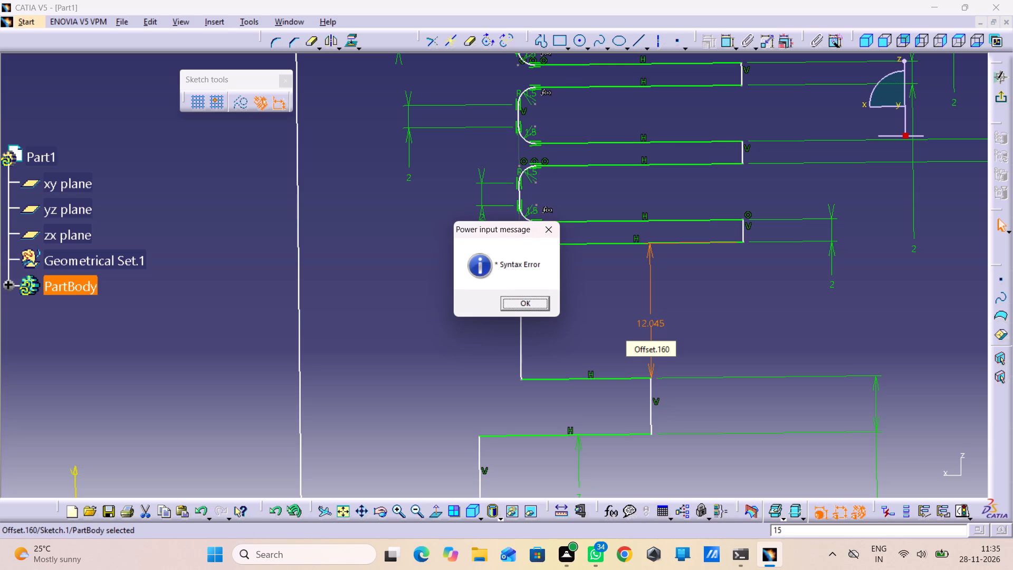
pyautogui.click(527, 290)
pyautogui.click(523, 298)
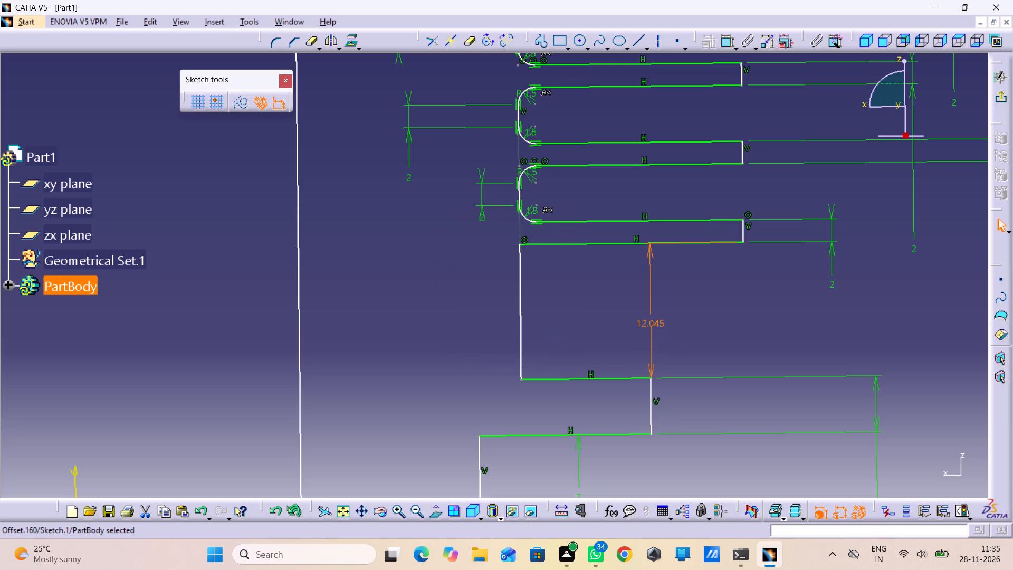
pyautogui.doubleClick(655, 327)
pyautogui.write('15')
pyautogui.press('Return')
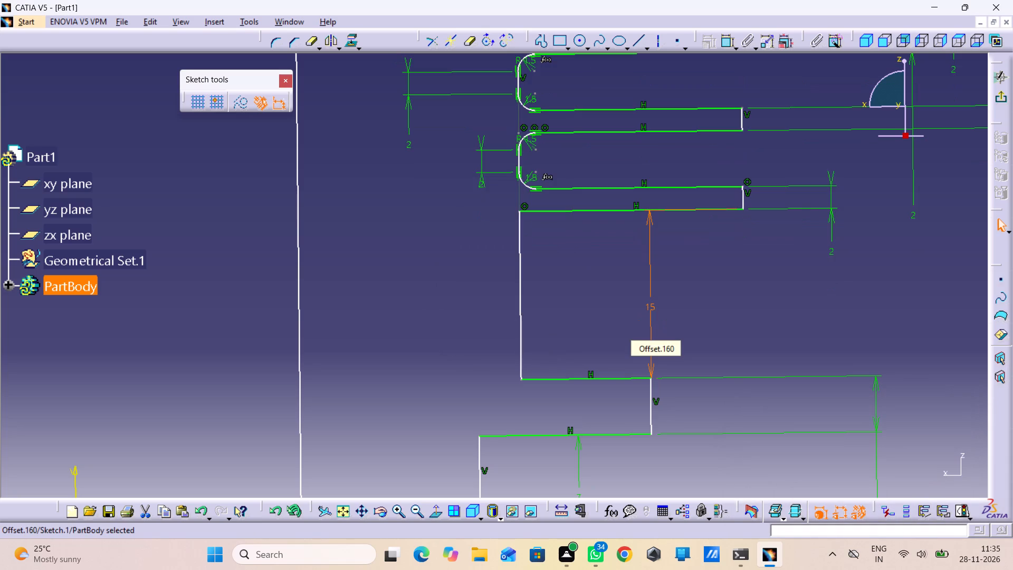
# Add a radius dimension to the concave arc at the profile's top outer corner and set it to 3 mm.
pyautogui.moveTo(655, 326); pyautogui.dragTo(637, 446, button='middle')
pyautogui.rightClick(655, 326)
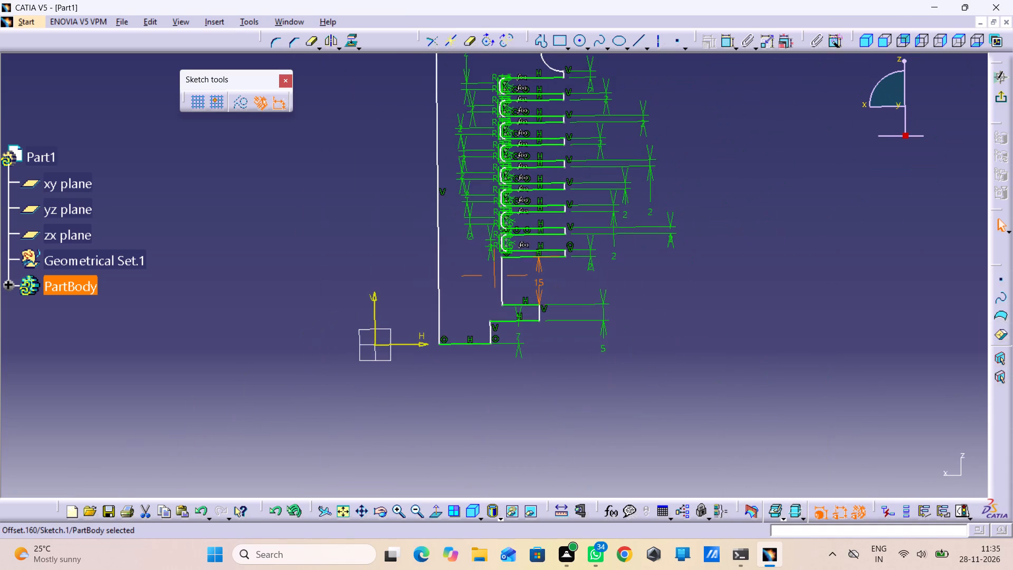
pyautogui.moveTo(653, 396); pyautogui.dragTo(762, 564, button='middle')
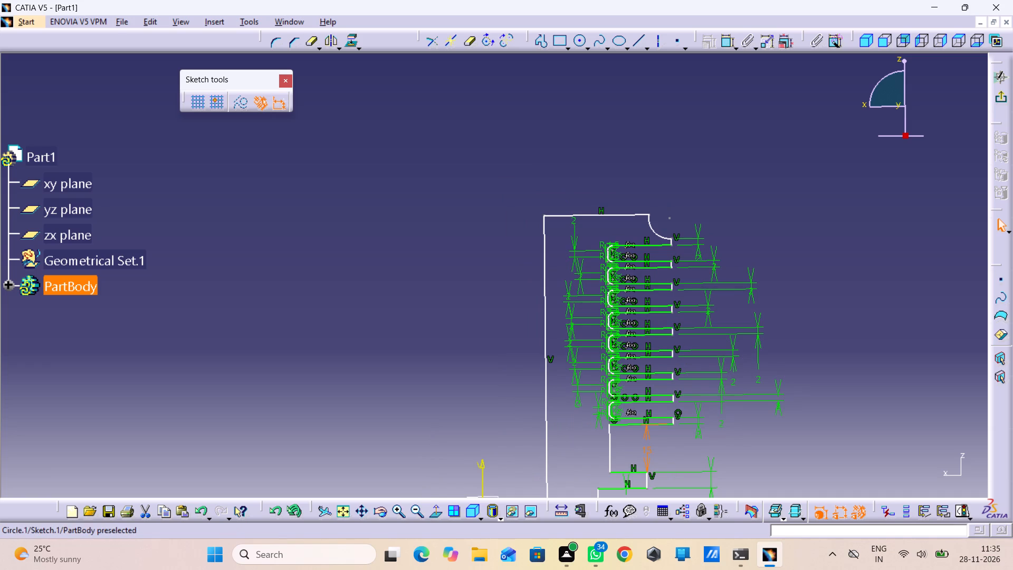
pyautogui.doubleClick(726, 42)
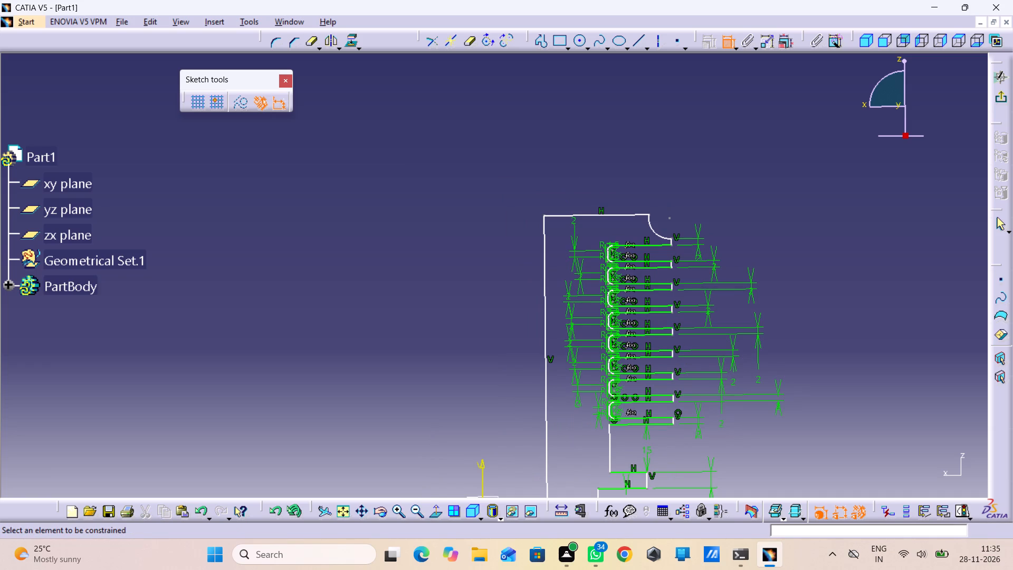
pyautogui.click(655, 227)
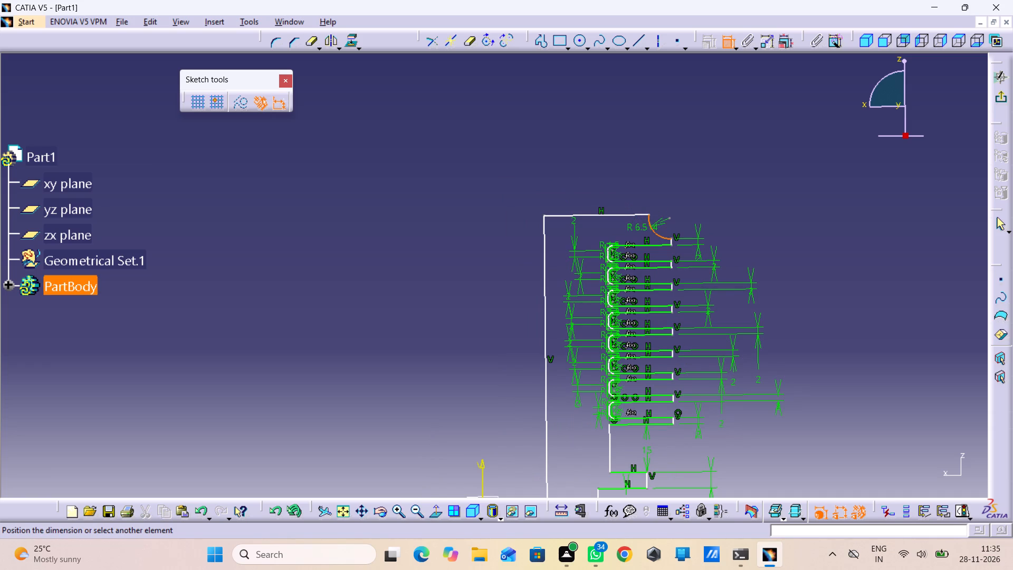
pyautogui.click(641, 232)
pyautogui.click(637, 229)
pyautogui.doubleClick(637, 229)
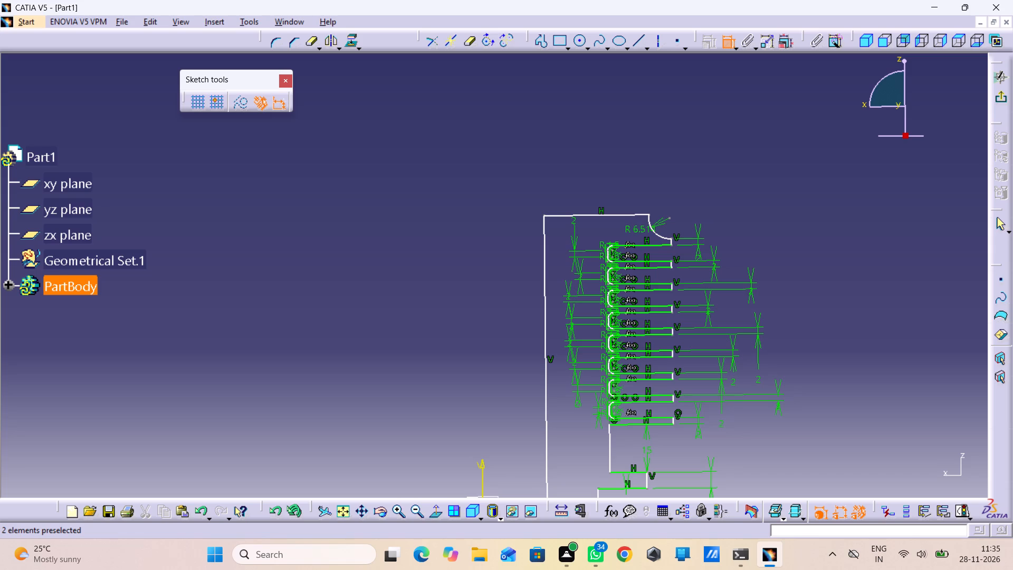
pyautogui.press('3')
pyautogui.press('Return')
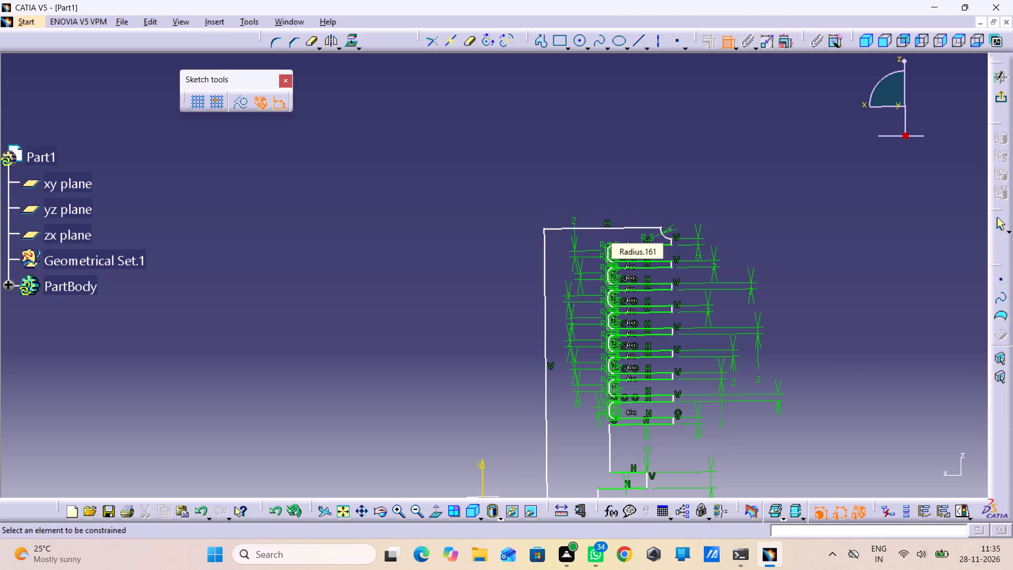
# Set the radius of the concave arc at the top outer corner to 2.5 mm.
pyautogui.doubleClick(637, 229)
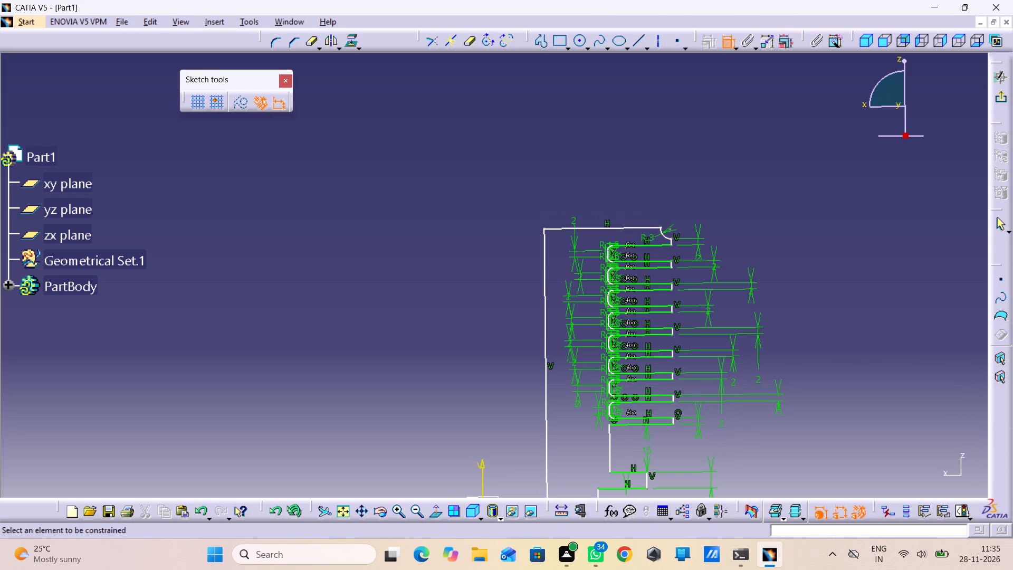
pyautogui.write('2.5')
pyautogui.press('Return')
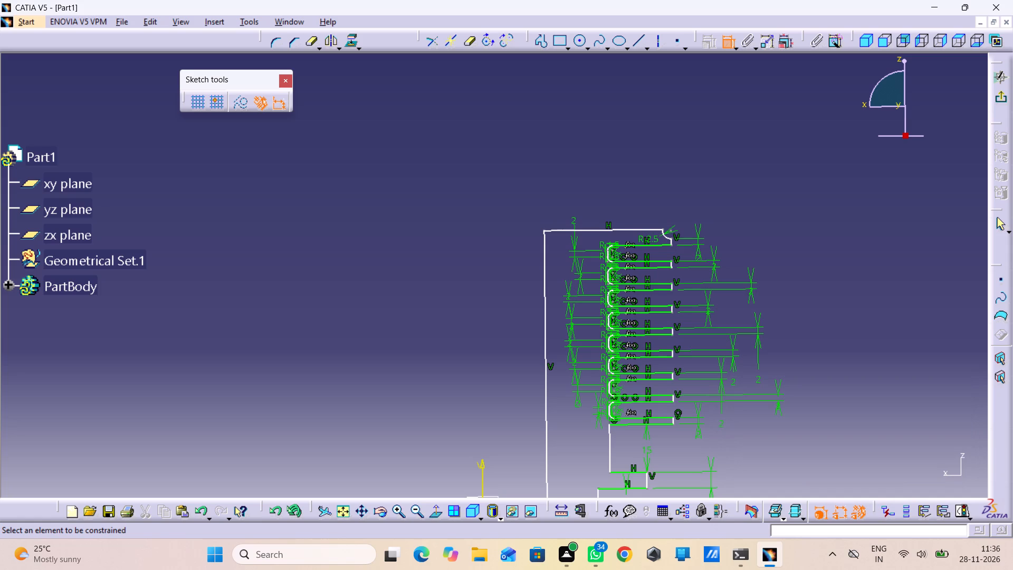
# Dimension the horizontal distance from the sketch's vertical axis to the outer end of the profile's top edge, placing it above the profile.
pyautogui.click(663, 228)
pyautogui.moveTo(653, 265); pyautogui.dragTo(770, 141, button='middle')
pyautogui.click(598, 336)
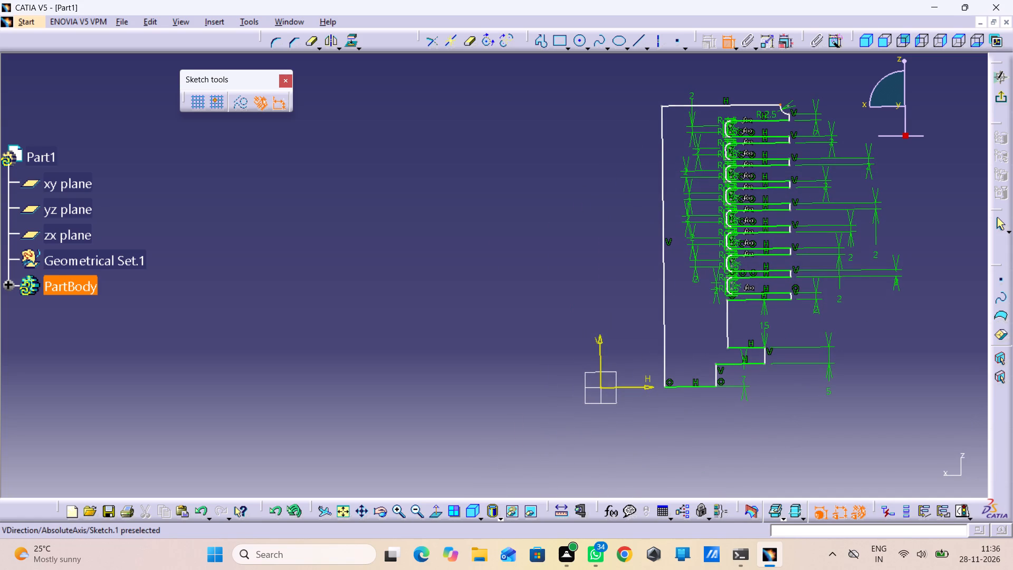
pyautogui.click(702, 74)
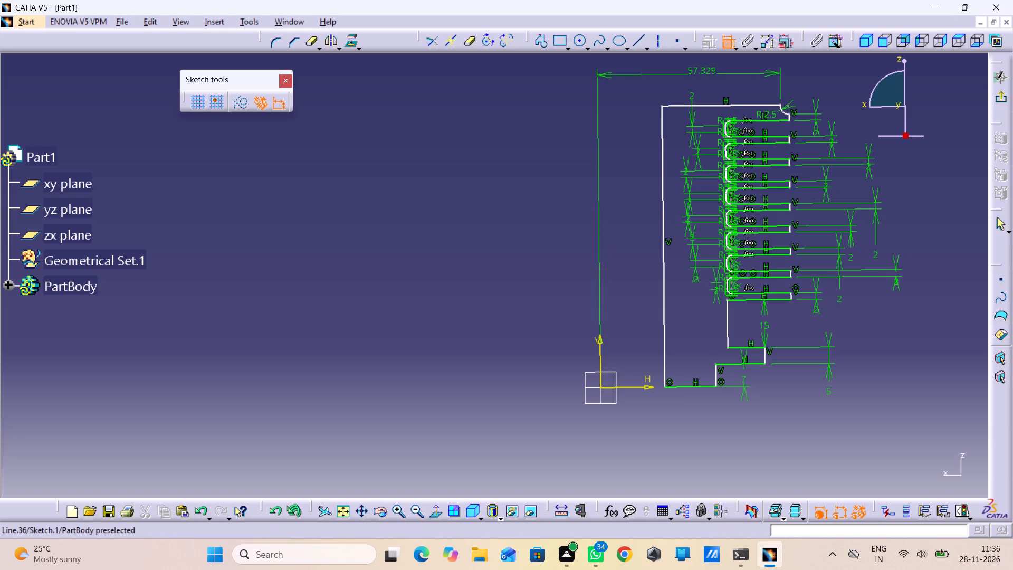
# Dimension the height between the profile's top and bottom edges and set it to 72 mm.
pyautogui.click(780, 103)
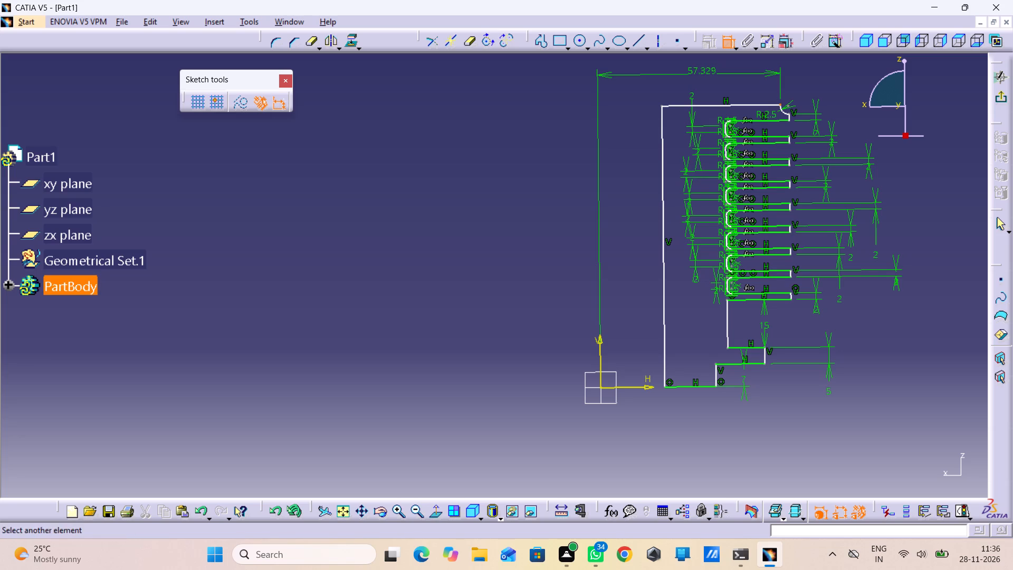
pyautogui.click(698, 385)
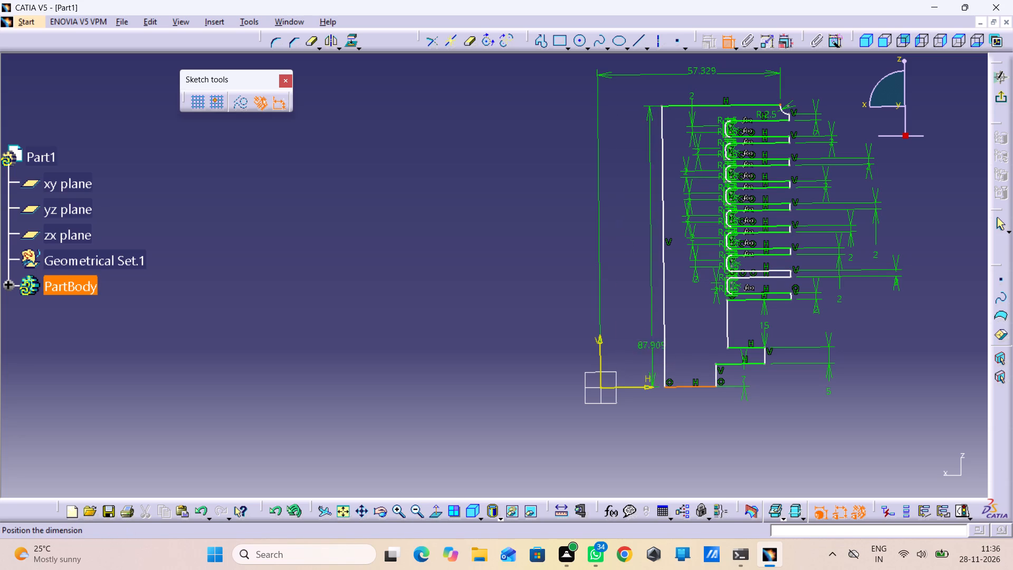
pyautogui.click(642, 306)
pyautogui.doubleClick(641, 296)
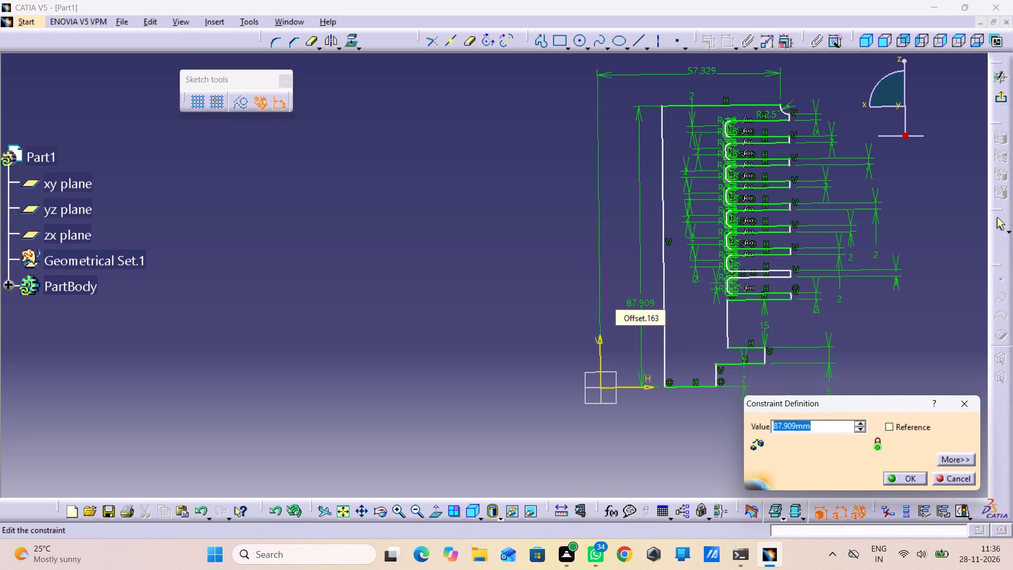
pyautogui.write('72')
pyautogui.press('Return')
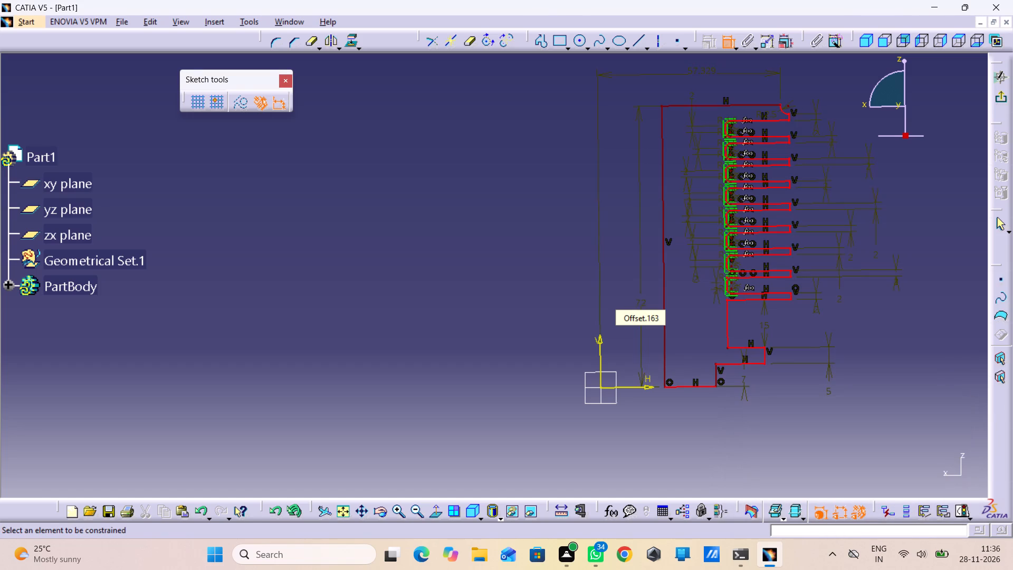
# Delete the horizontal dimension between the vertical axis and the outer end of the profile's top edge.
pyautogui.moveTo(649, 259); pyautogui.dragTo(657, 293, button='middle')
pyautogui.rightClick(650, 259)
pyautogui.rightClick(647, 127)
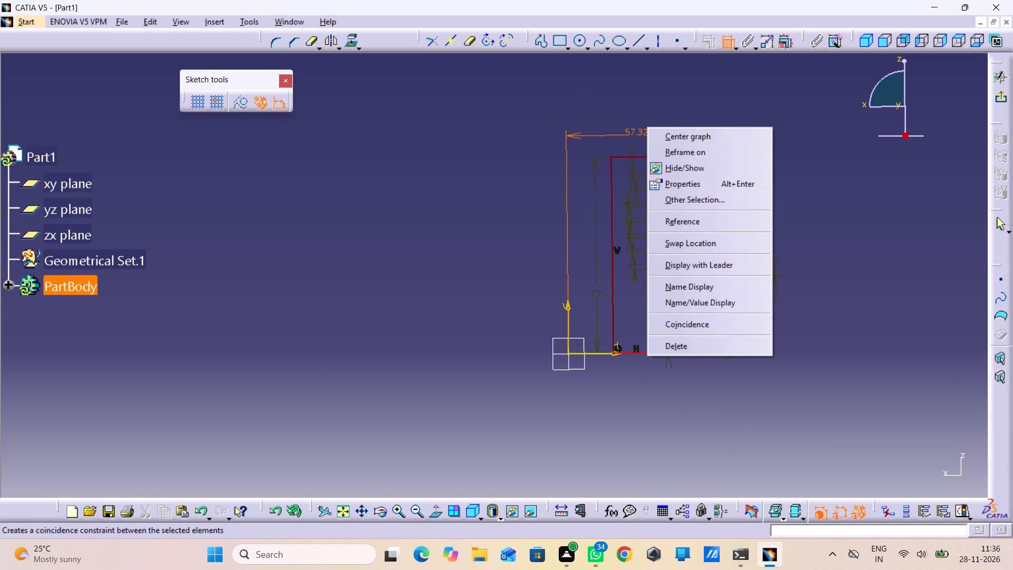
pyautogui.click(698, 348)
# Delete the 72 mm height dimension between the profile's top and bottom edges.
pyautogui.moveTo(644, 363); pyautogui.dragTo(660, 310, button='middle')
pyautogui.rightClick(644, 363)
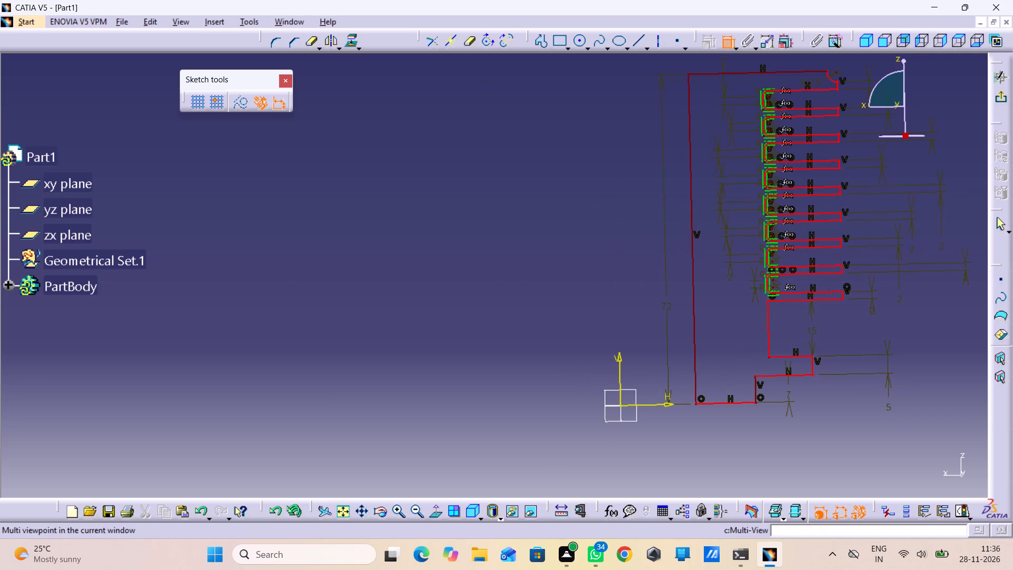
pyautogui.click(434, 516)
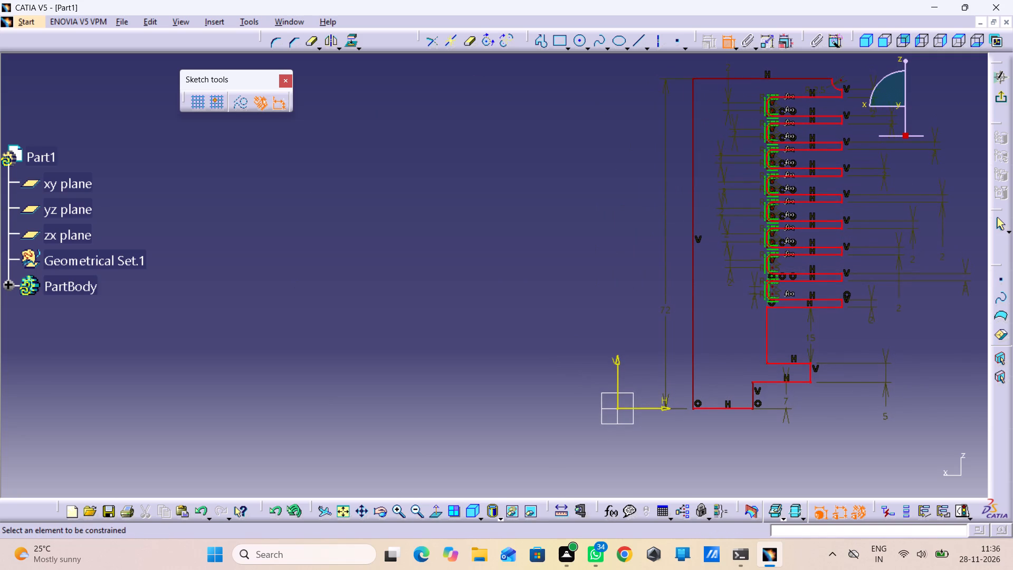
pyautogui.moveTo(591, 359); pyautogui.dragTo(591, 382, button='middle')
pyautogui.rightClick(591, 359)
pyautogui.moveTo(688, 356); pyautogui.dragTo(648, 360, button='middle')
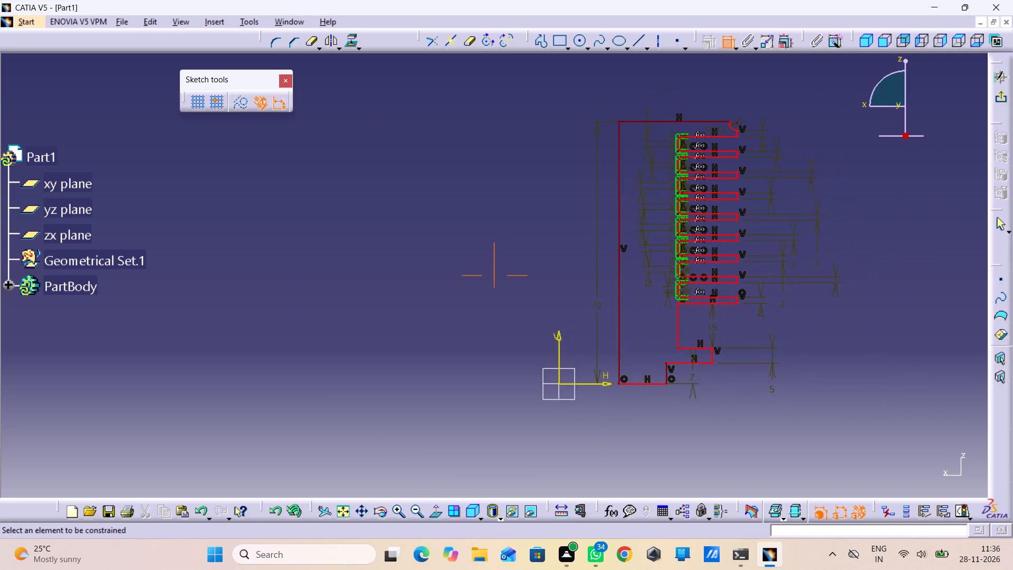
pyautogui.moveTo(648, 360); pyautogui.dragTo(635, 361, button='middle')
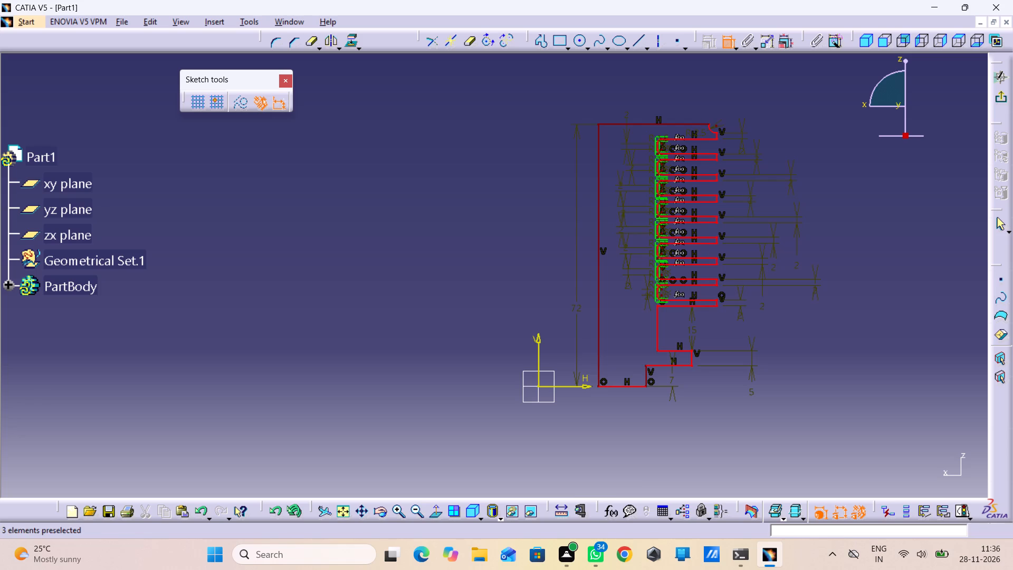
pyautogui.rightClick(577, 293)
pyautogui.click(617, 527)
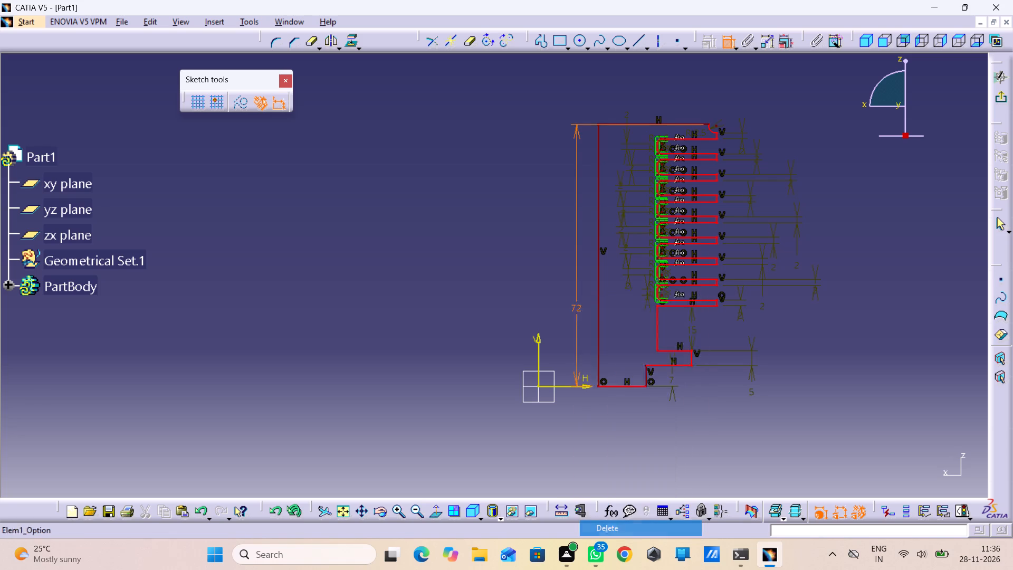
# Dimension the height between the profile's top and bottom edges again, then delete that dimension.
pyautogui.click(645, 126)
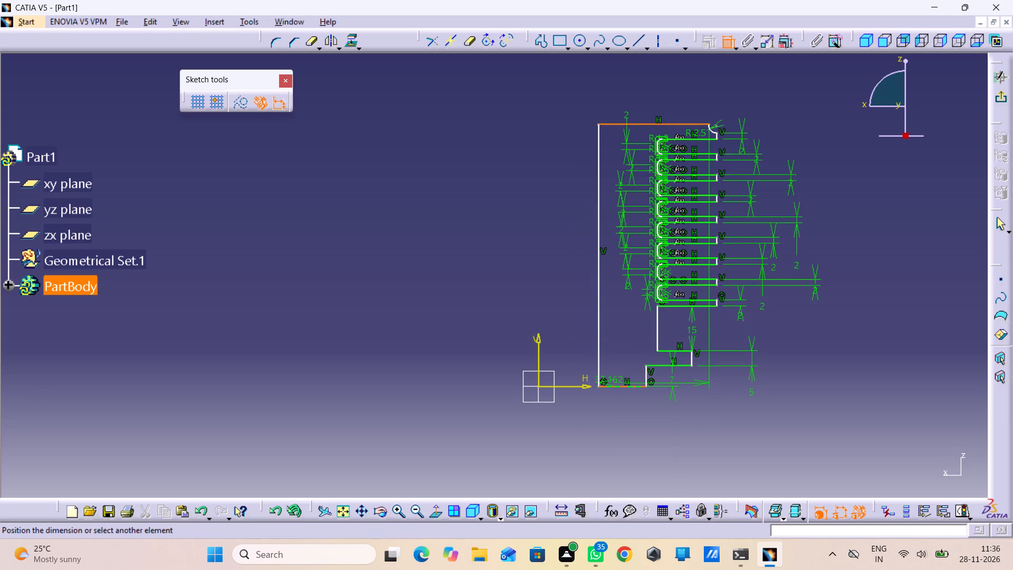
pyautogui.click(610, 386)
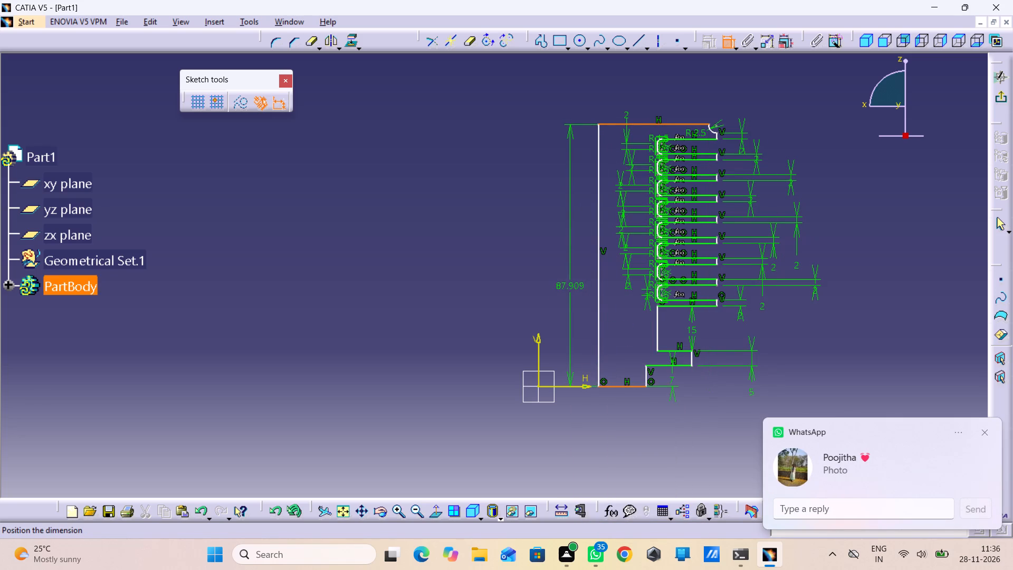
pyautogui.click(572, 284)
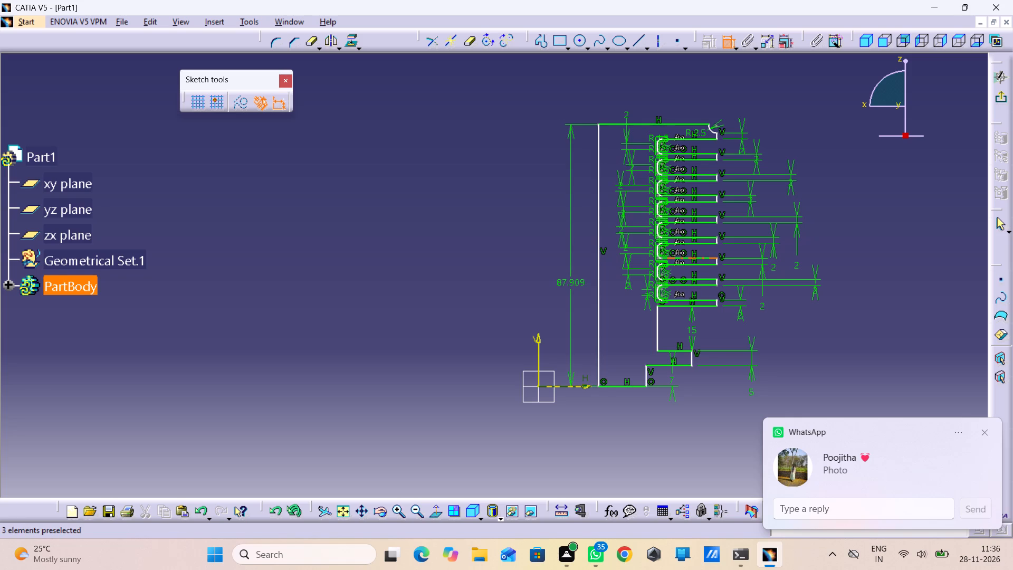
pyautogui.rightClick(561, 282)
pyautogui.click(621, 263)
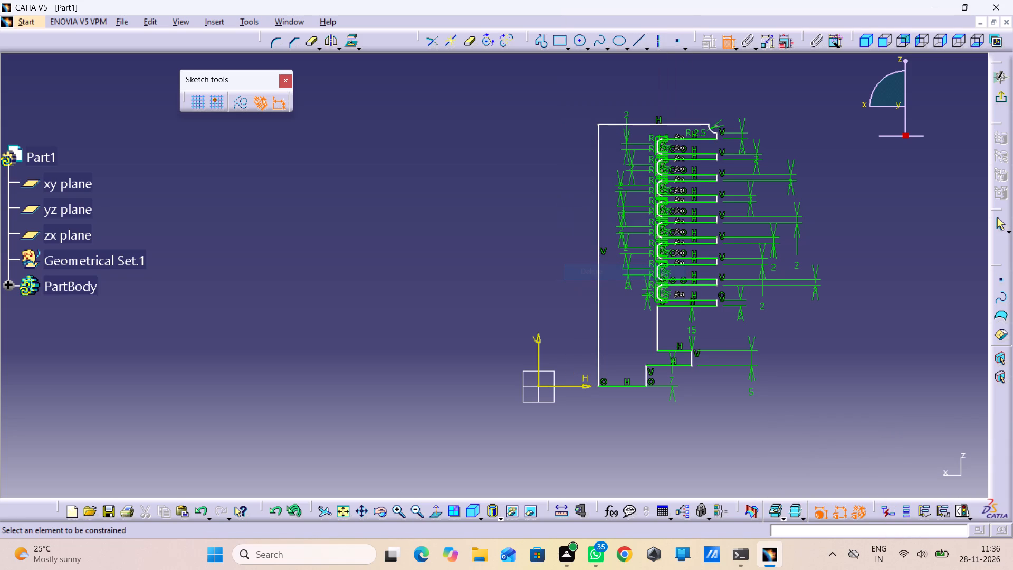
# Dimension the length of the profile's long vertical edge nearest the axis and set it to 72 mm.
pyautogui.click(597, 205)
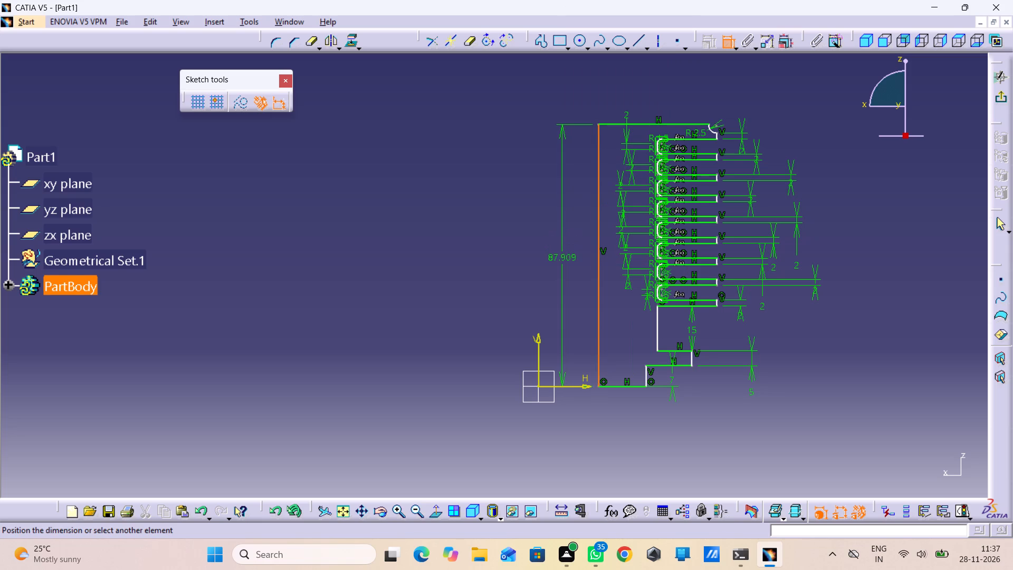
pyautogui.click(561, 263)
pyautogui.doubleClick(559, 254)
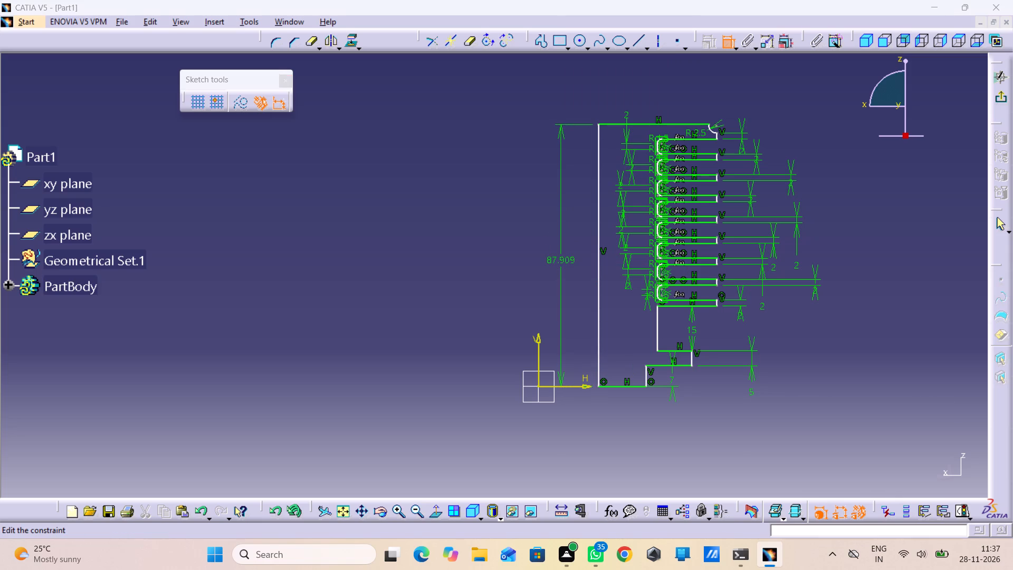
pyautogui.write('72')
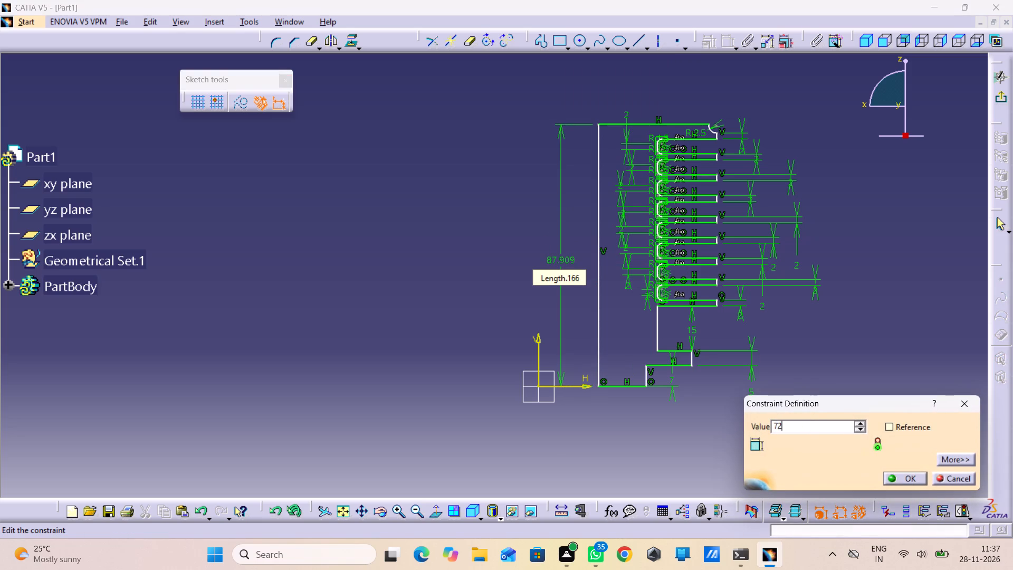
pyautogui.press('Return')
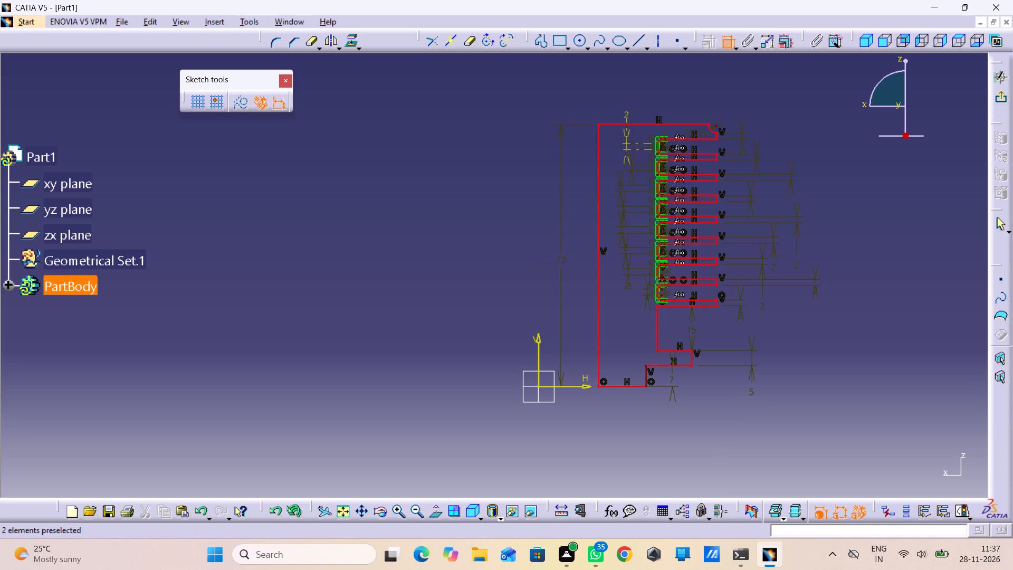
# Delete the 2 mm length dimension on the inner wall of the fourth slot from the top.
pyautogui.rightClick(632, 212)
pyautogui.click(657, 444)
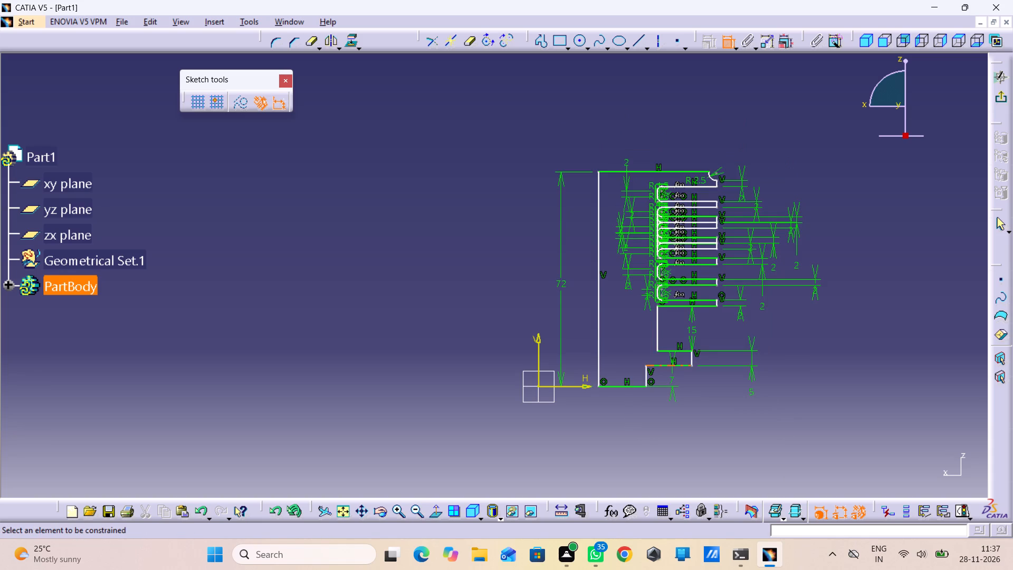
# Examine the spacing of the fins and slots and their dimensions along the profile.
pyautogui.moveTo(643, 283); pyautogui.dragTo(637, 237, button='middle')
pyautogui.rightClick(643, 283)
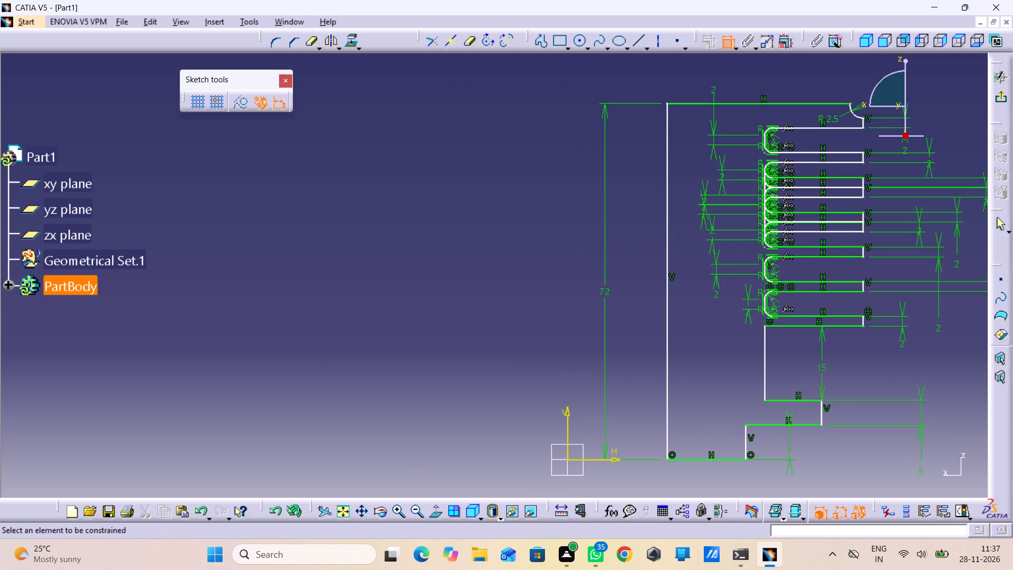
pyautogui.moveTo(748, 219); pyautogui.dragTo(747, 153, button='middle')
pyautogui.rightClick(748, 219)
pyautogui.moveTo(752, 160); pyautogui.dragTo(351, 282, button='middle')
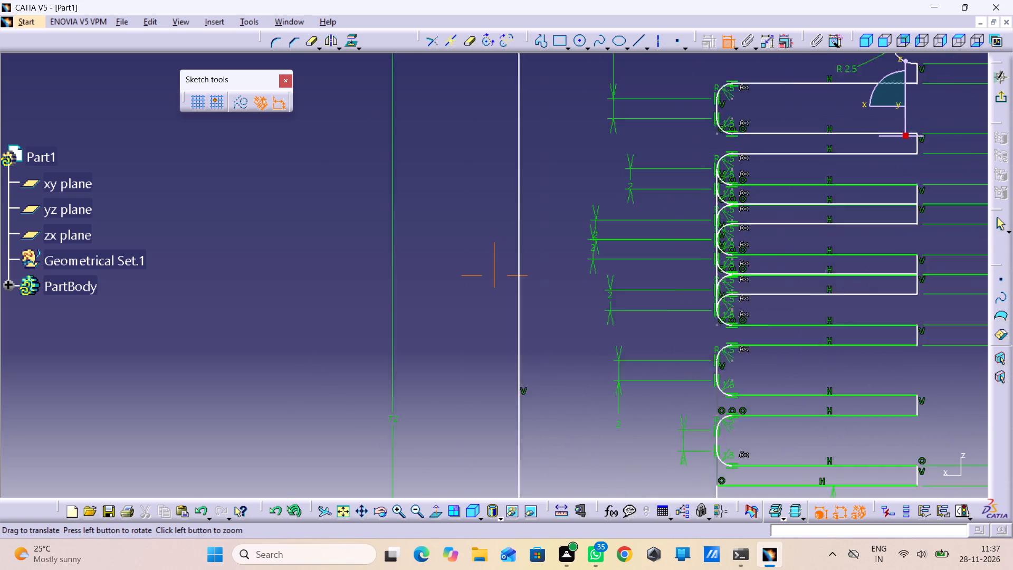
pyautogui.moveTo(351, 282); pyautogui.dragTo(318, 285, button='middle')
pyautogui.moveTo(587, 300); pyautogui.dragTo(589, 213, button='middle')
pyautogui.rightClick(587, 300)
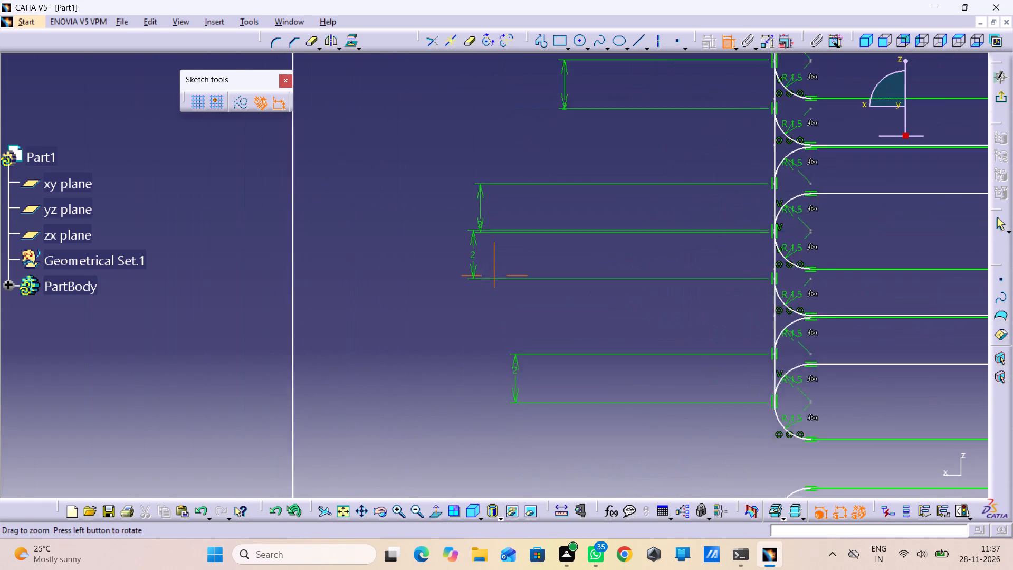
pyautogui.moveTo(589, 213); pyautogui.dragTo(589, 204, button='middle')
pyautogui.moveTo(589, 204); pyautogui.dragTo(589, 278, button='middle')
pyautogui.rightClick(589, 204)
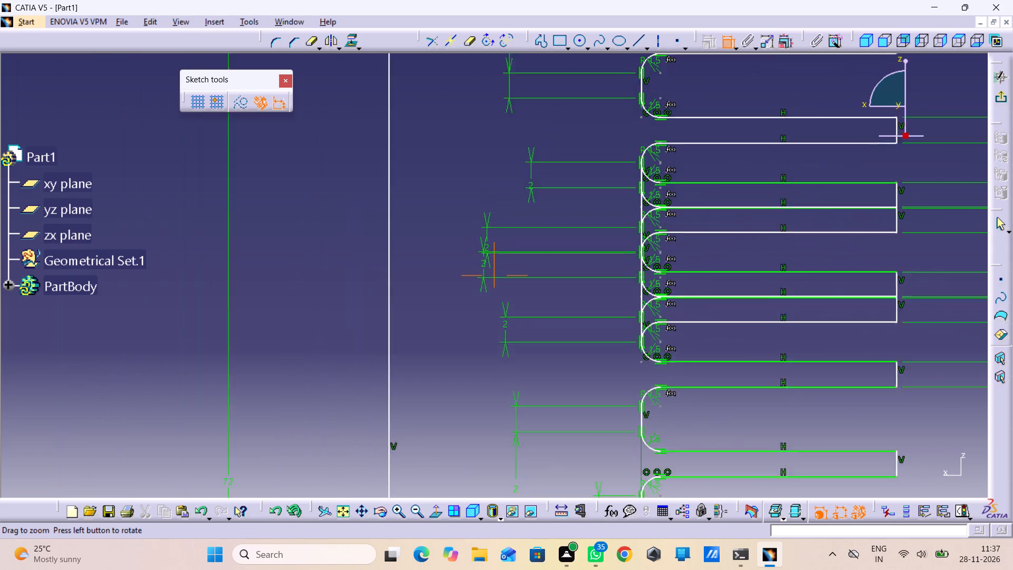
pyautogui.moveTo(589, 278); pyautogui.dragTo(589, 324, button='middle')
pyautogui.moveTo(562, 288); pyautogui.dragTo(562, 305, button='middle')
pyautogui.rightClick(562, 288)
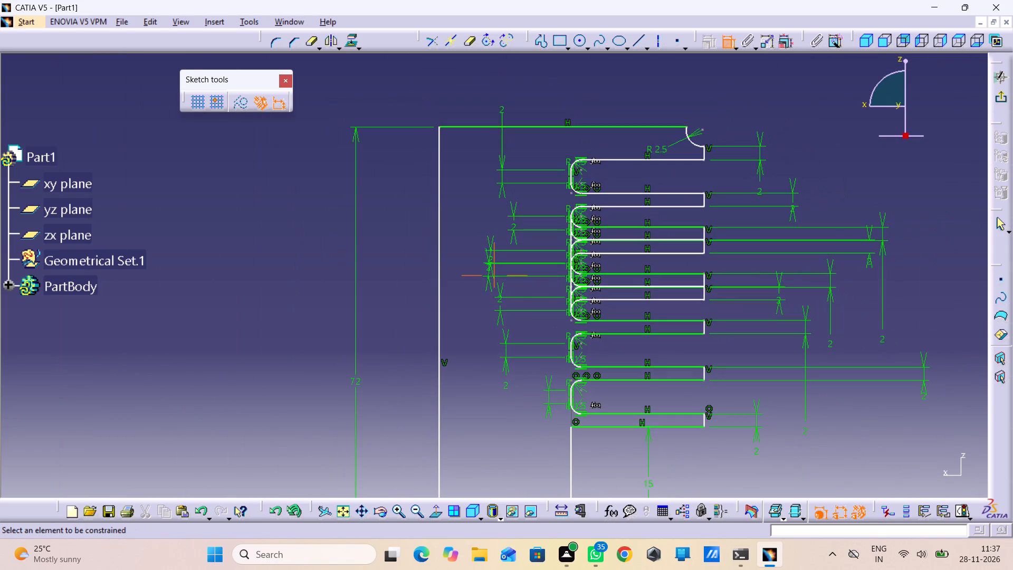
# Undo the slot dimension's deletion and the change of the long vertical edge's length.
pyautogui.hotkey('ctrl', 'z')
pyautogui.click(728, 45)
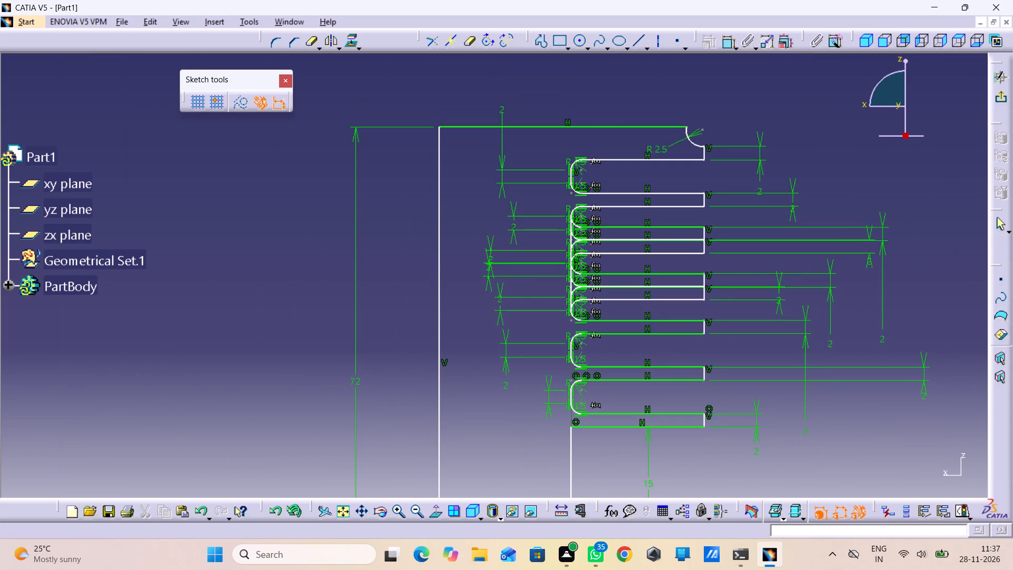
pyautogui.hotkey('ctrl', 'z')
# Set the length of the profile's long vertical edge nearest the axis to 74 mm.
pyautogui.doubleClick(358, 325)
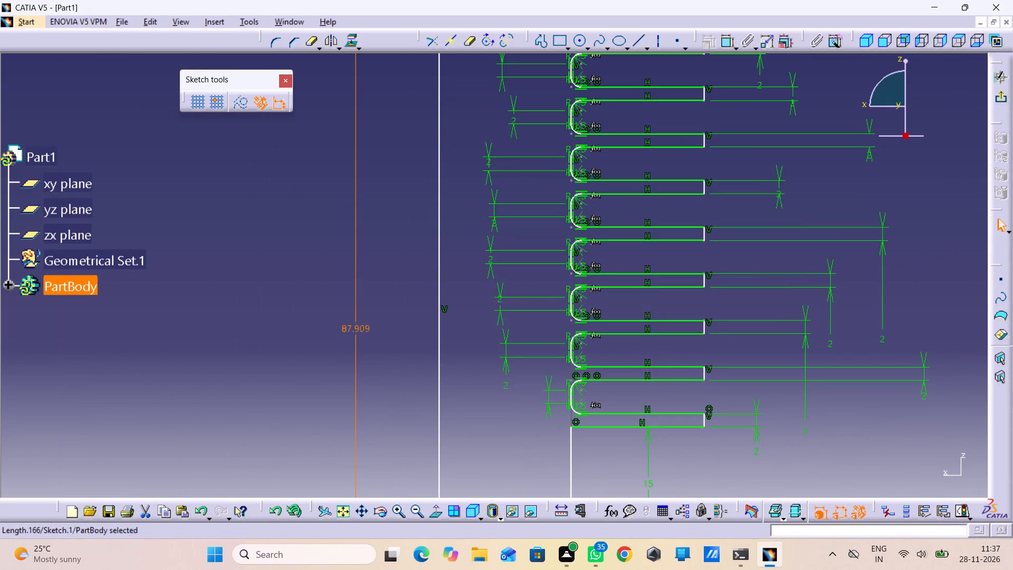
pyautogui.write('74')
pyautogui.press('Return')
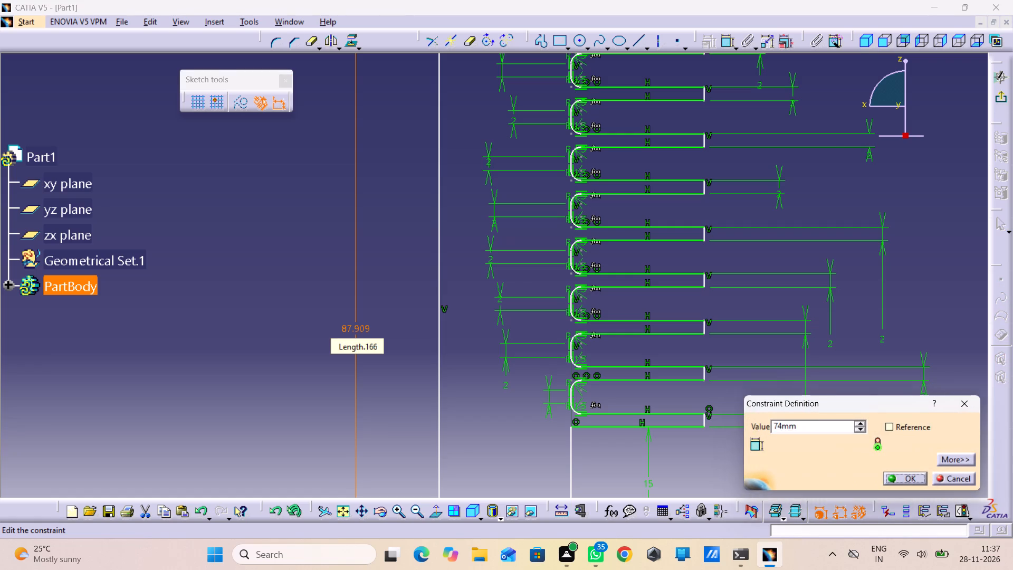
pyautogui.click(466, 241)
# Examine the profile's fins, slots, top corner and lower steps for conflicting dimensions and constraints.
pyautogui.moveTo(491, 229); pyautogui.dragTo(492, 227, button='middle')
pyautogui.rightClick(491, 229)
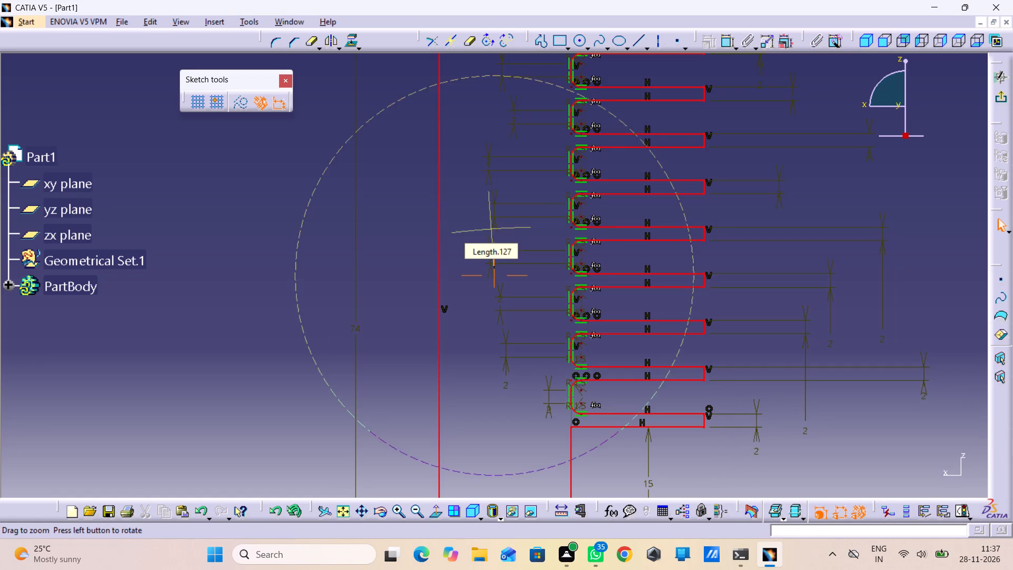
pyautogui.rightClick(492, 227)
pyautogui.moveTo(492, 227); pyautogui.dragTo(500, 148, button='middle')
pyautogui.moveTo(532, 159); pyautogui.dragTo(468, 430, button='middle')
pyautogui.moveTo(500, 282); pyautogui.dragTo(500, 280, button='middle')
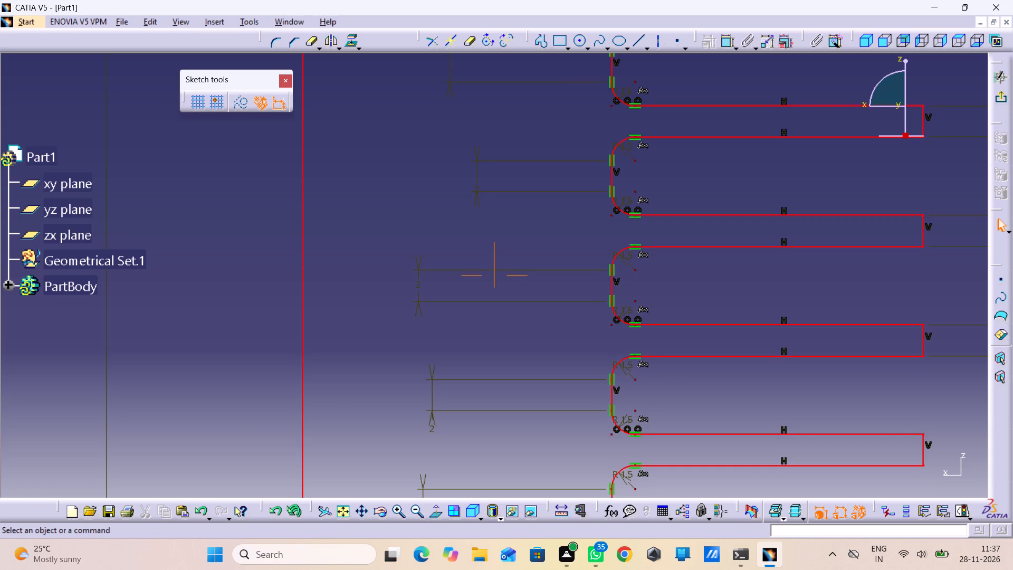
pyautogui.moveTo(500, 280); pyautogui.dragTo(500, 316, button='middle')
pyautogui.rightClick(500, 280)
pyautogui.moveTo(496, 384); pyautogui.dragTo(526, 262, button='middle')
pyautogui.moveTo(526, 262); pyautogui.dragTo(492, 421, button='middle')
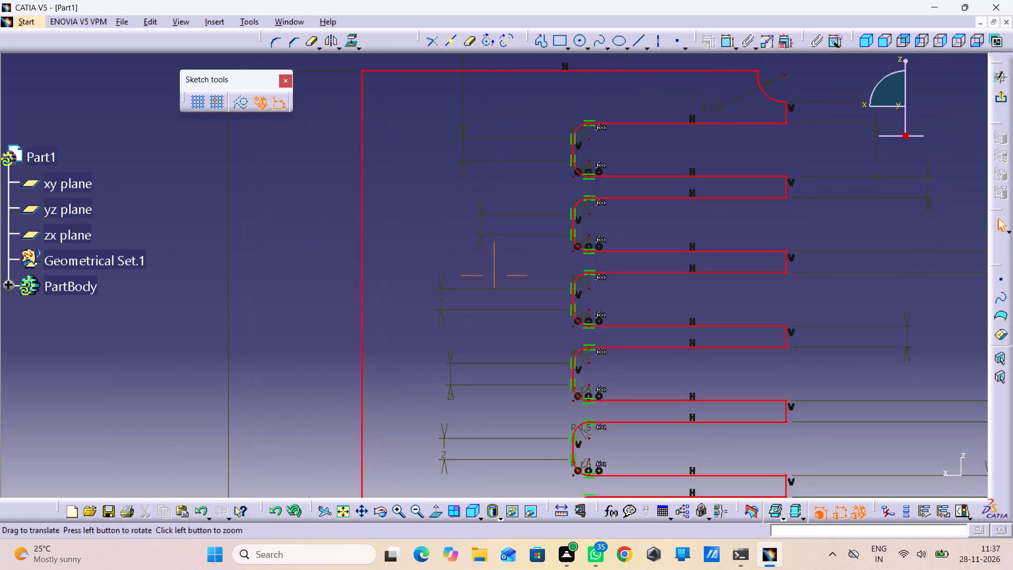
pyautogui.moveTo(492, 421); pyautogui.dragTo(492, 511, button='middle')
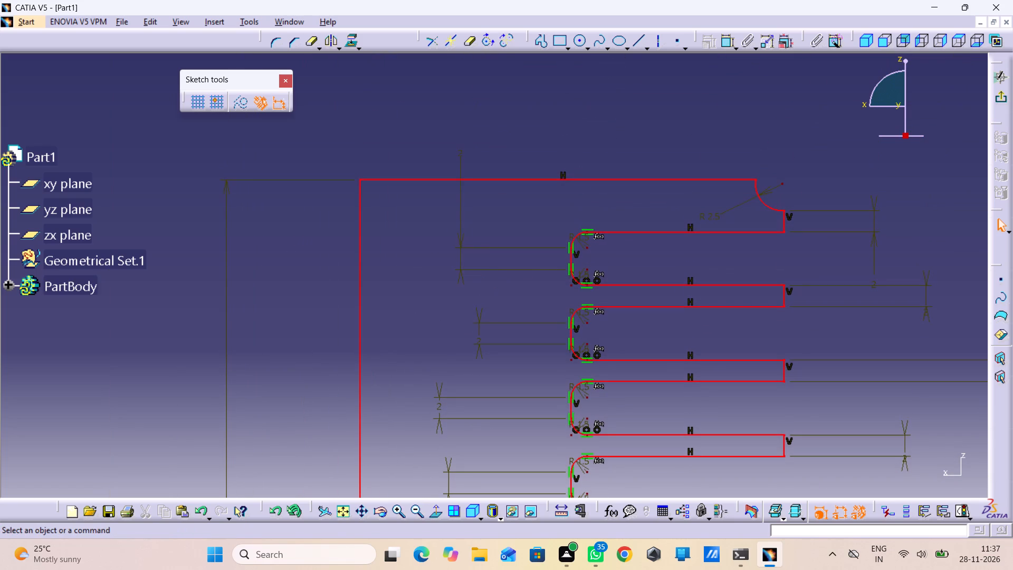
pyautogui.moveTo(516, 216); pyautogui.dragTo(499, 277, button='middle')
pyautogui.rightClick(516, 216)
pyautogui.moveTo(473, 379); pyautogui.dragTo(562, 125, button='middle')
pyautogui.middleClick(548, 306)
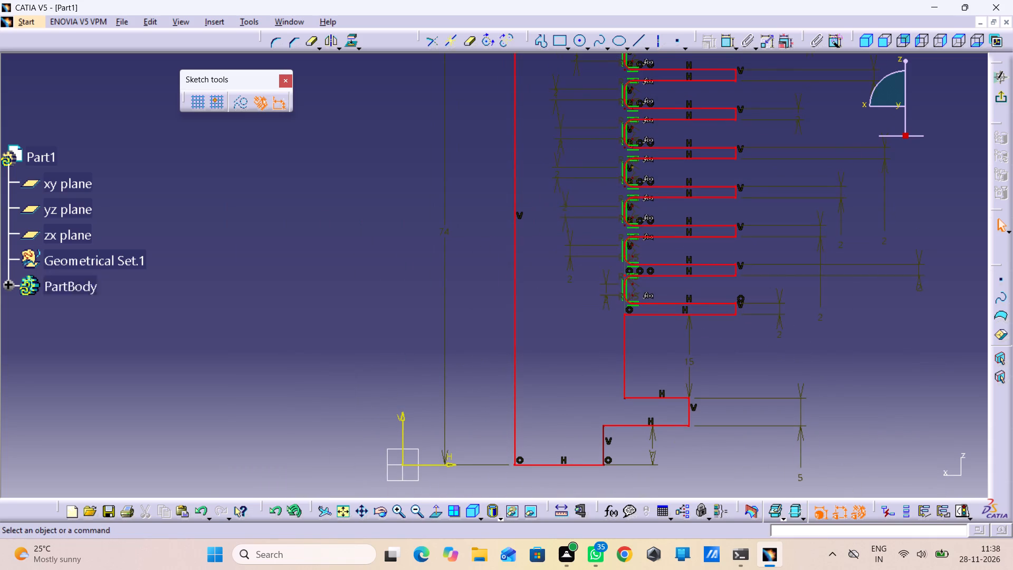
pyautogui.moveTo(640, 100); pyautogui.dragTo(635, 163, button='middle')
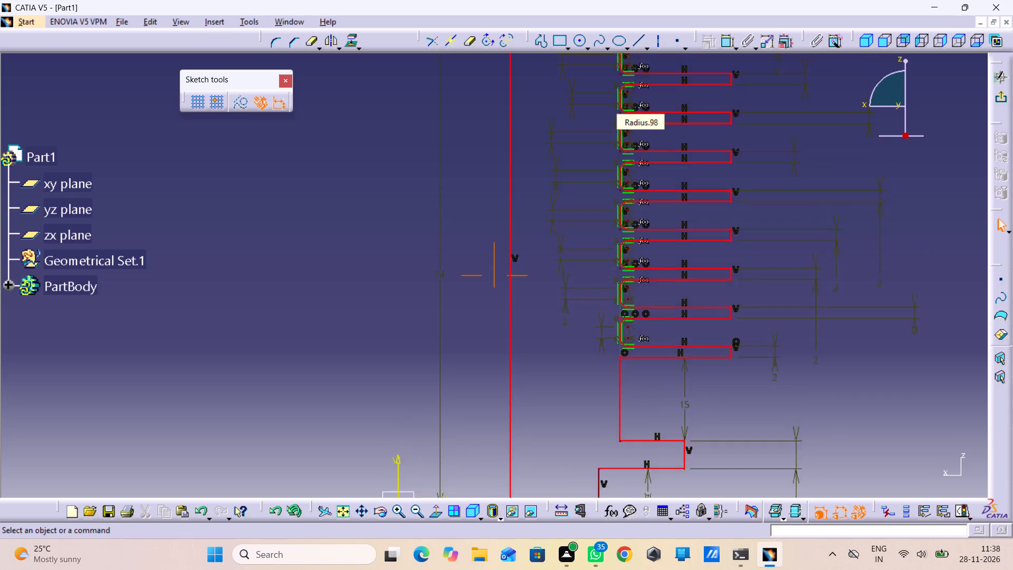
pyautogui.moveTo(635, 163); pyautogui.dragTo(614, 293, button='middle')
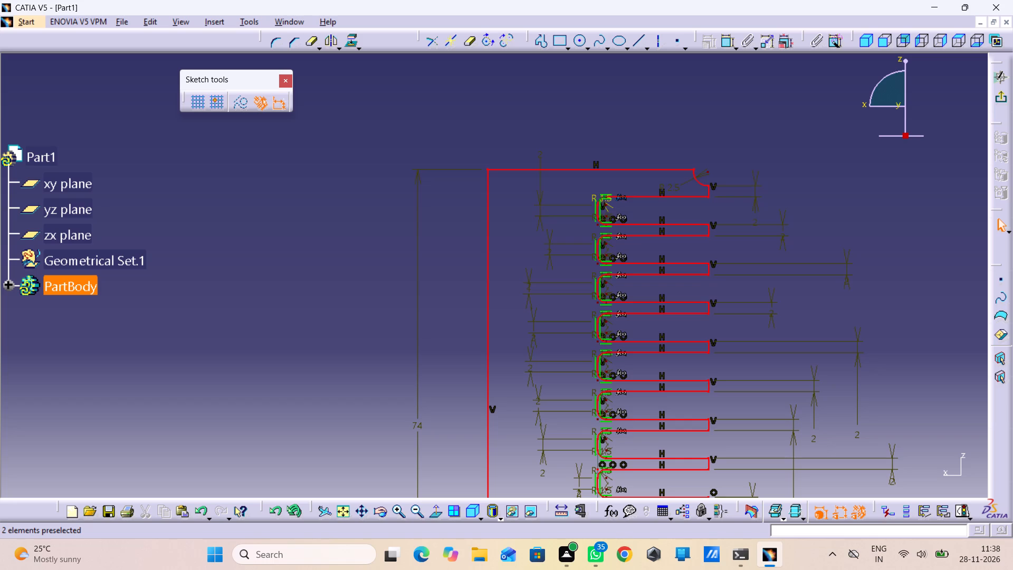
pyautogui.moveTo(610, 192); pyautogui.dragTo(615, 204, button='middle')
pyautogui.rightClick(610, 192)
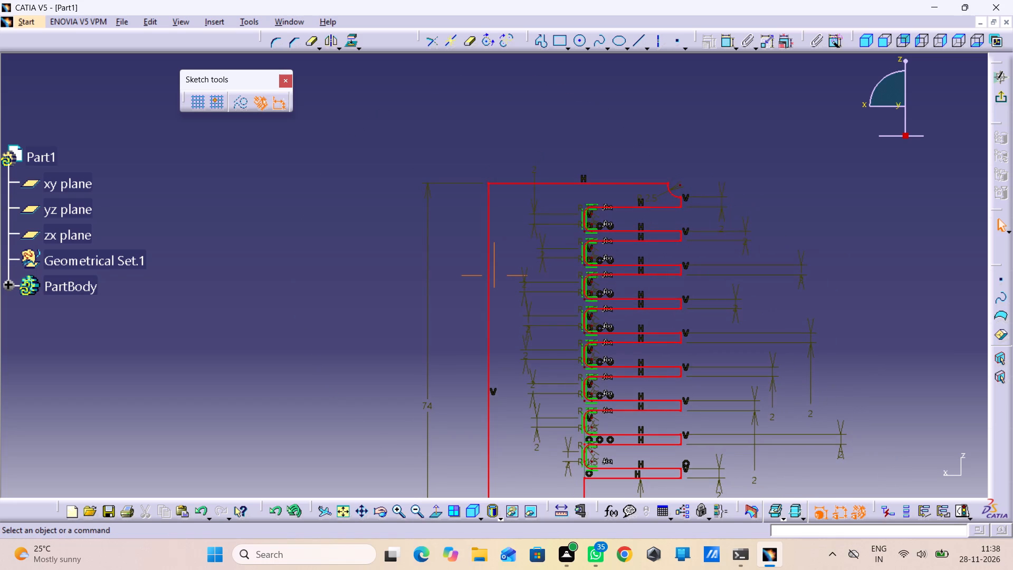
# Undo the length change of the profile's long vertical edge nearest the axis.
pyautogui.moveTo(615, 204); pyautogui.dragTo(608, 246, button='middle')
pyautogui.rightClick(615, 204)
pyautogui.moveTo(610, 222); pyautogui.dragTo(620, 185, button='middle')
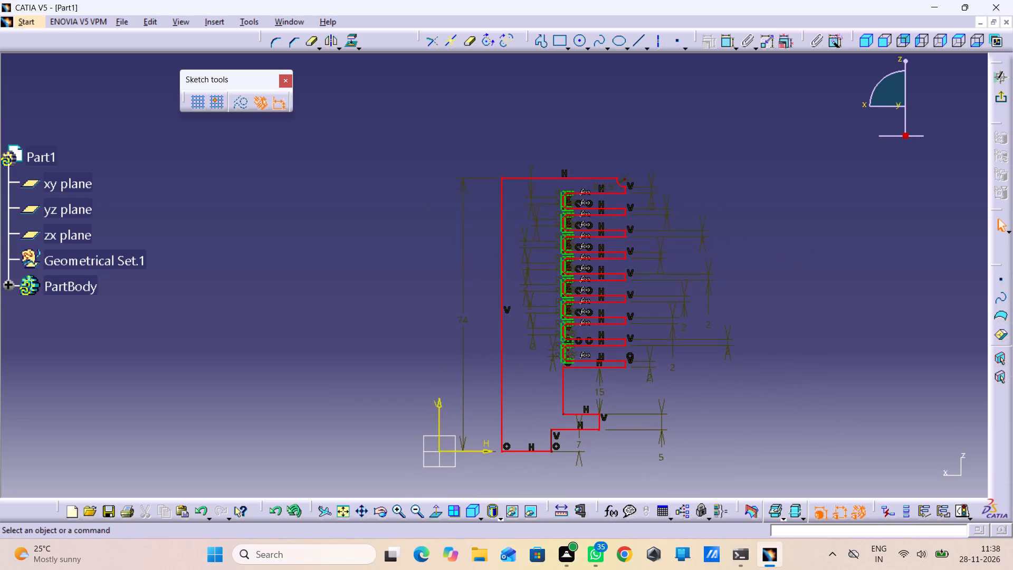
pyautogui.hotkey('ctrl', 'z')
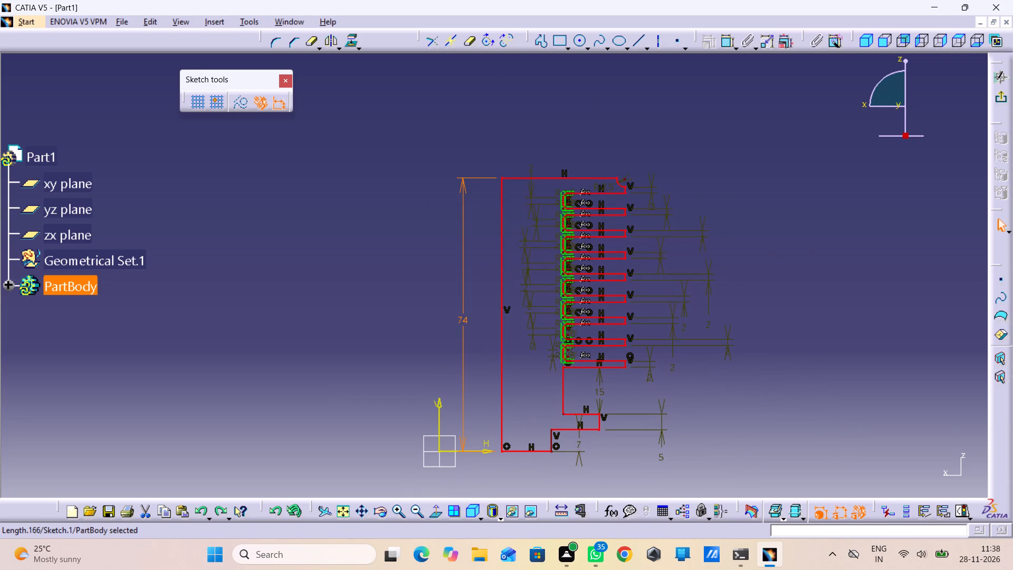
pyautogui.click(572, 130)
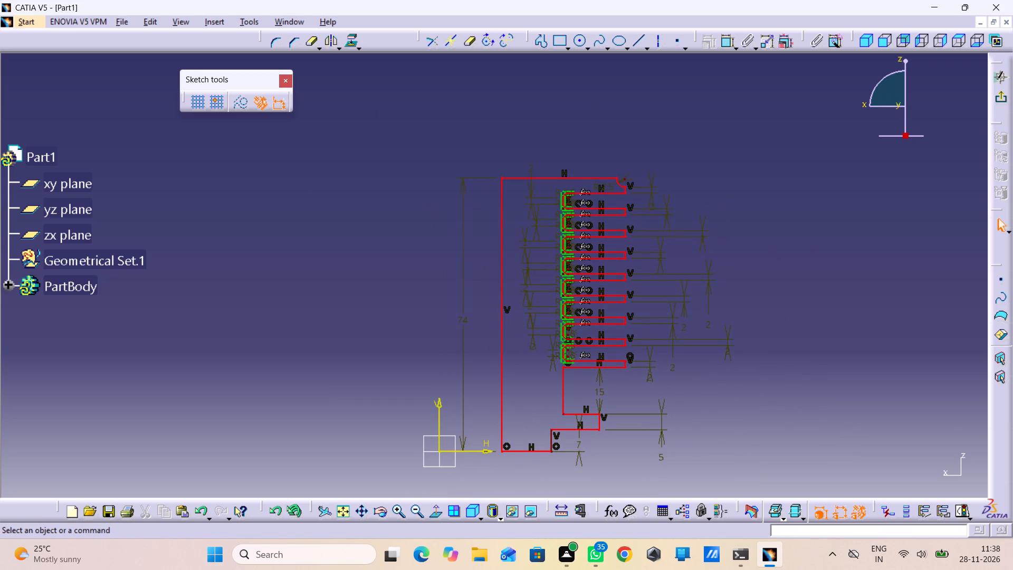
pyautogui.hotkey('ctrl', 'z')
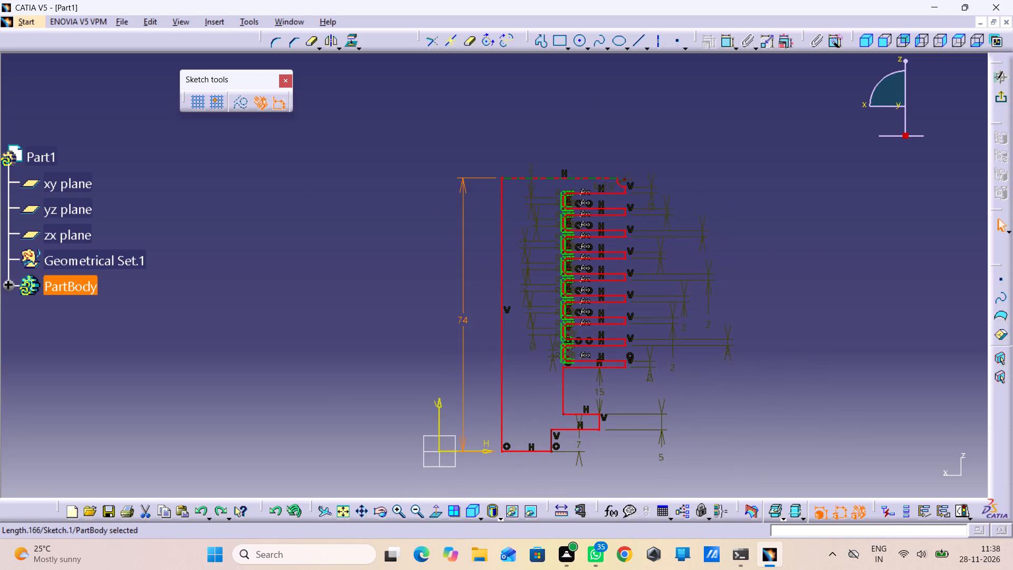
pyautogui.hotkey('ctrl', 'z')
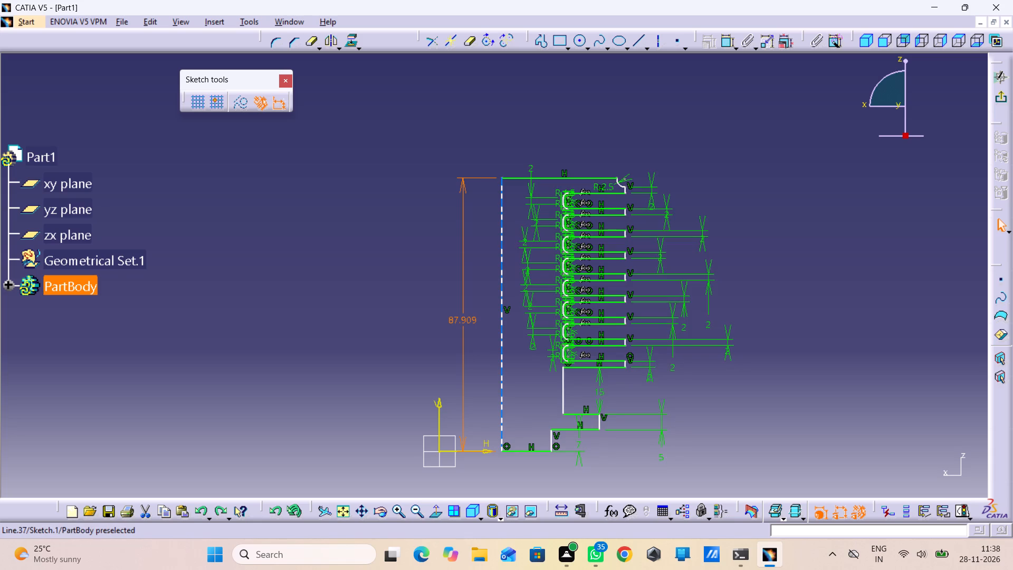
pyautogui.click(470, 235)
# Select the topmost slot's vertical inner edge together with its upper rounded corner.
pyautogui.moveTo(523, 343); pyautogui.dragTo(537, 235, button='middle')
pyautogui.rightClick(523, 343)
pyautogui.moveTo(555, 227); pyautogui.dragTo(349, 343, button='middle')
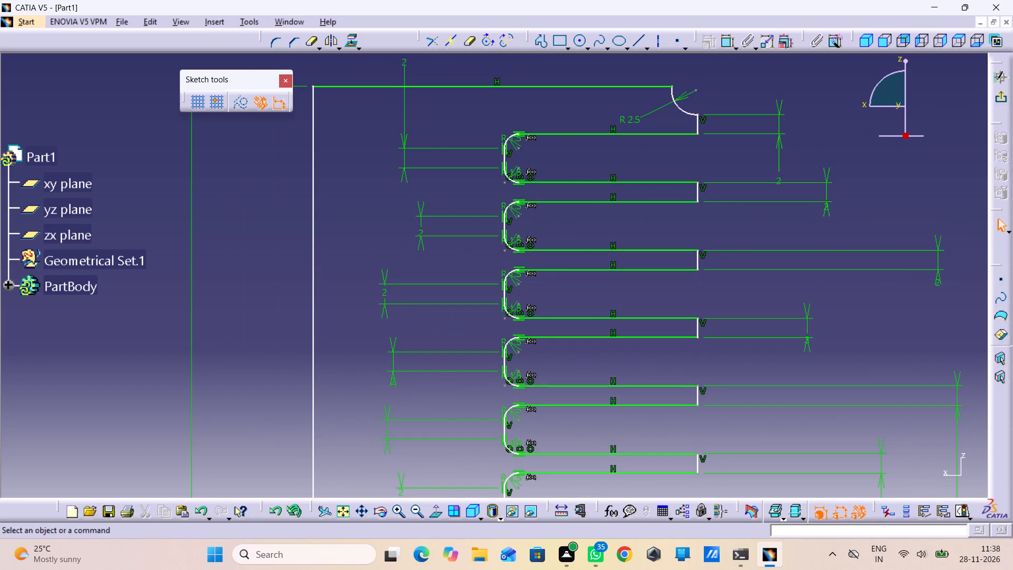
pyautogui.click(505, 155)
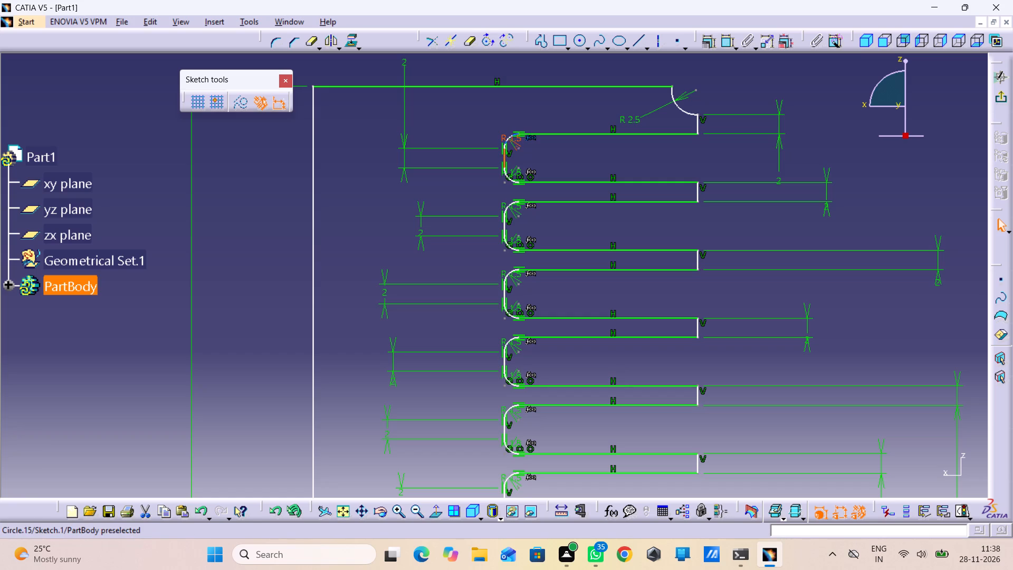
pyautogui.keyDown('ctrl'); pyautogui.click(511, 137); pyautogui.keyUp('ctrl')
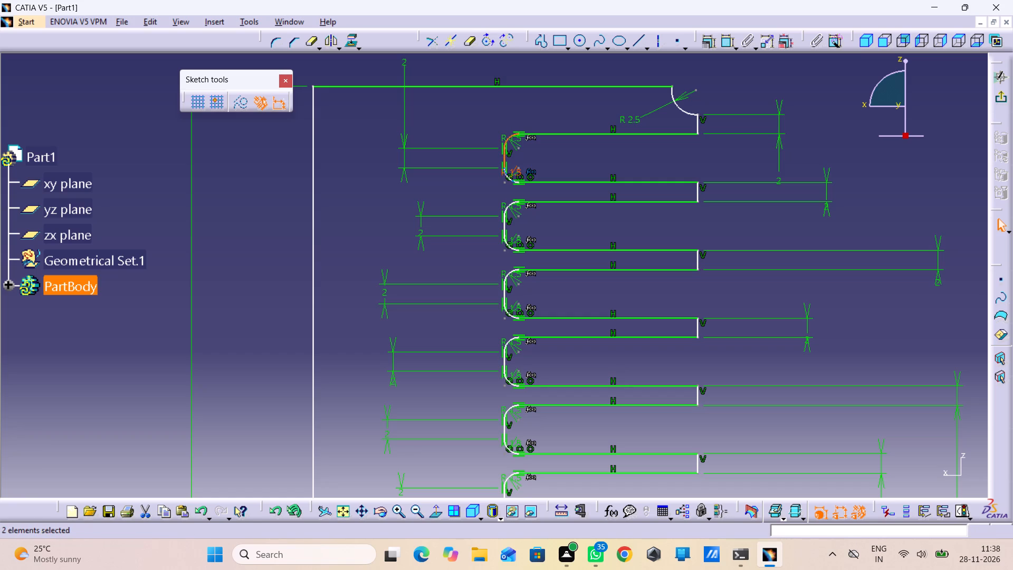
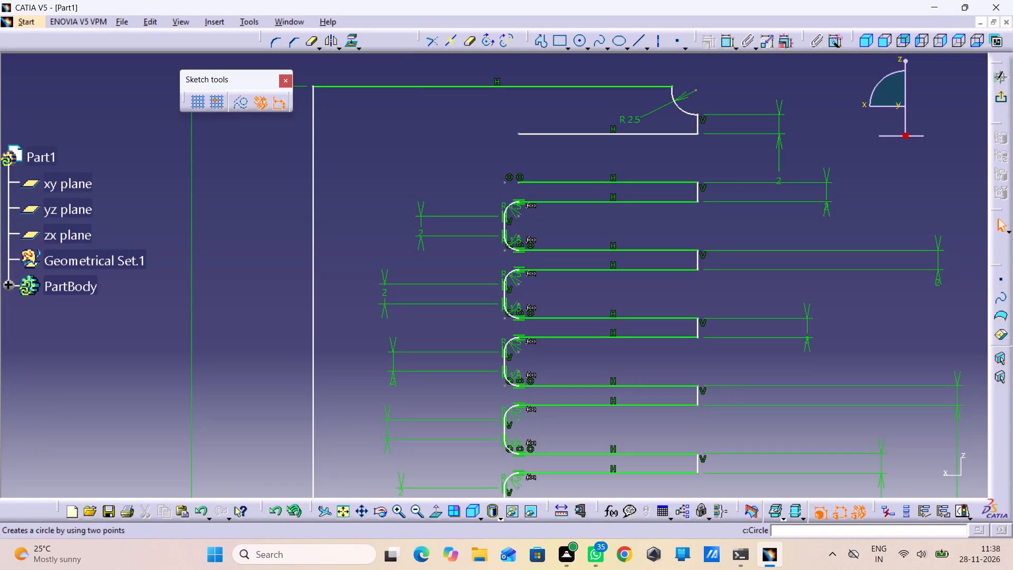
# Close the inner end of the topmost slot with a three-point arc of about 4.5 mm radius between its horizontal edges.
pyautogui.click(589, 43)
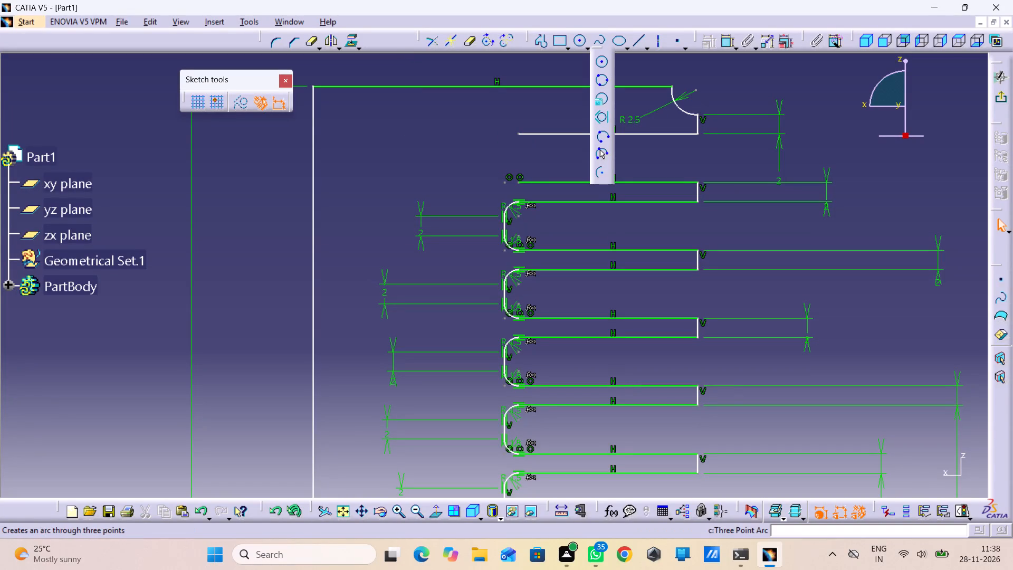
pyautogui.click(598, 152)
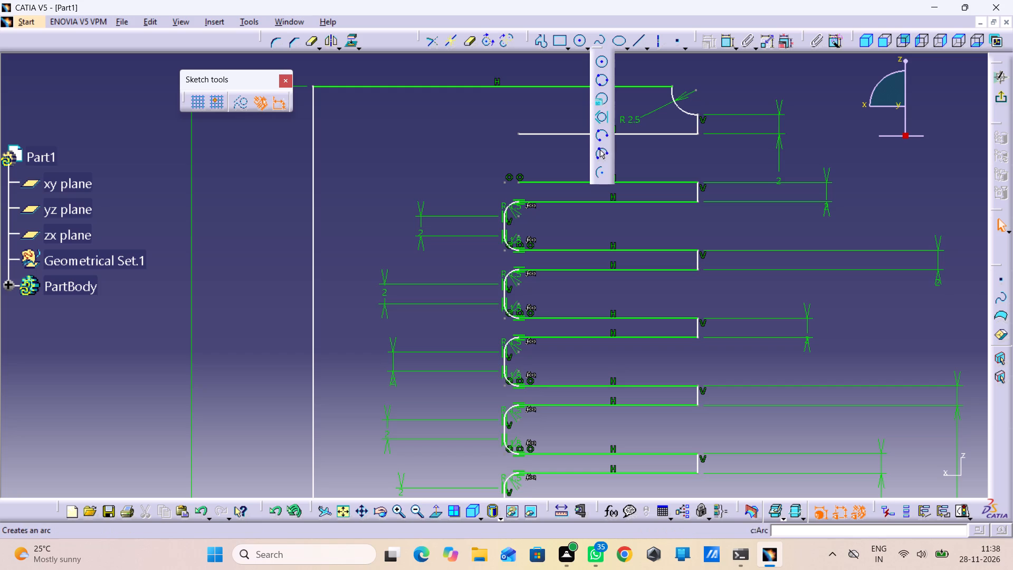
pyautogui.click(520, 134)
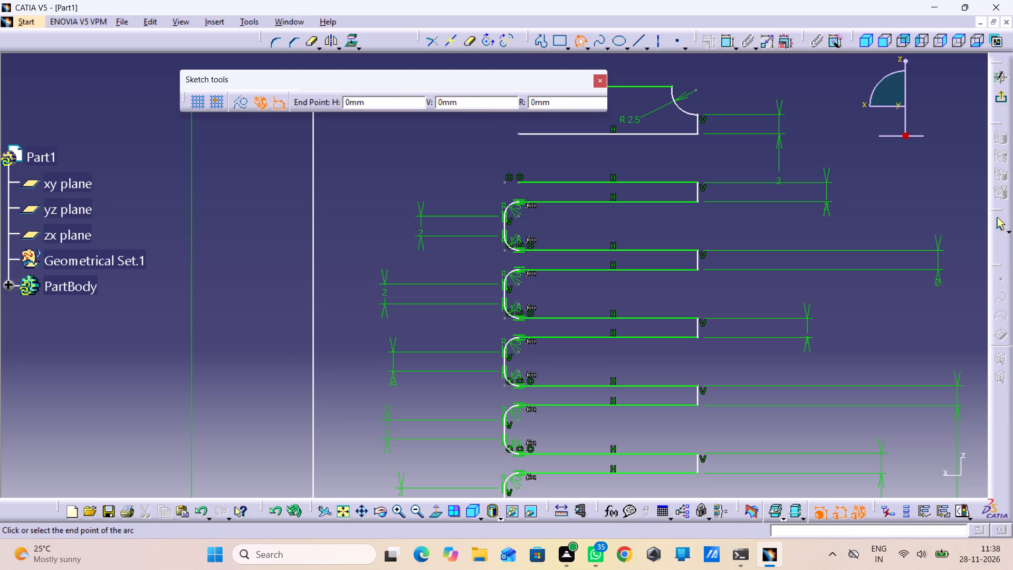
pyautogui.click(518, 181)
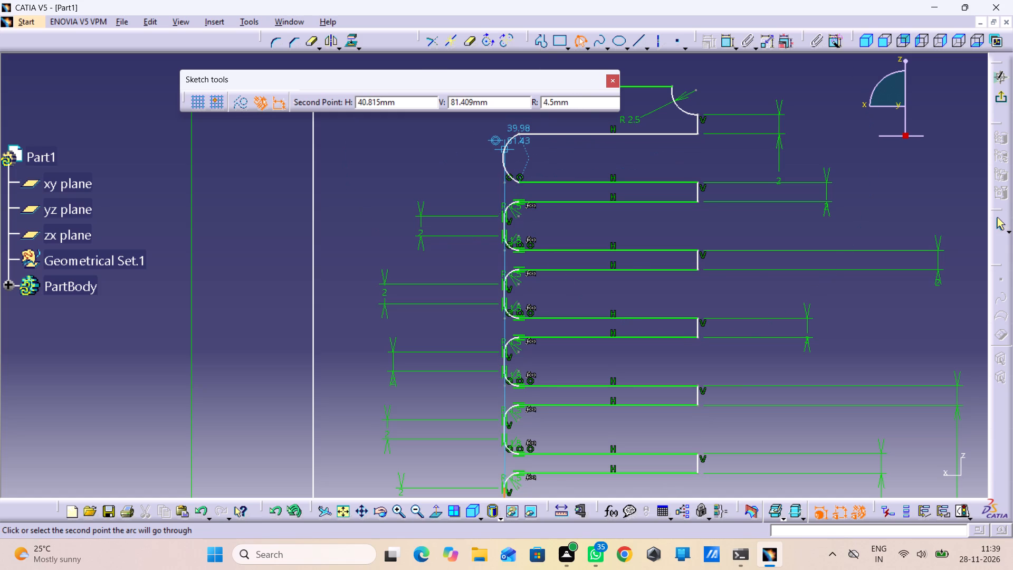
pyautogui.click(513, 149)
pyautogui.doubleClick(511, 153)
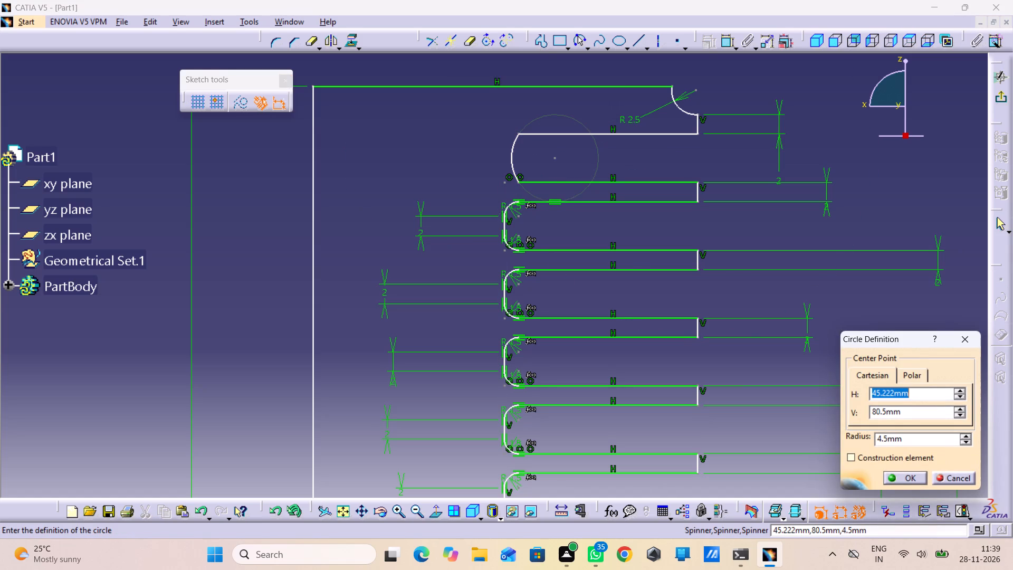
pyautogui.click(892, 478)
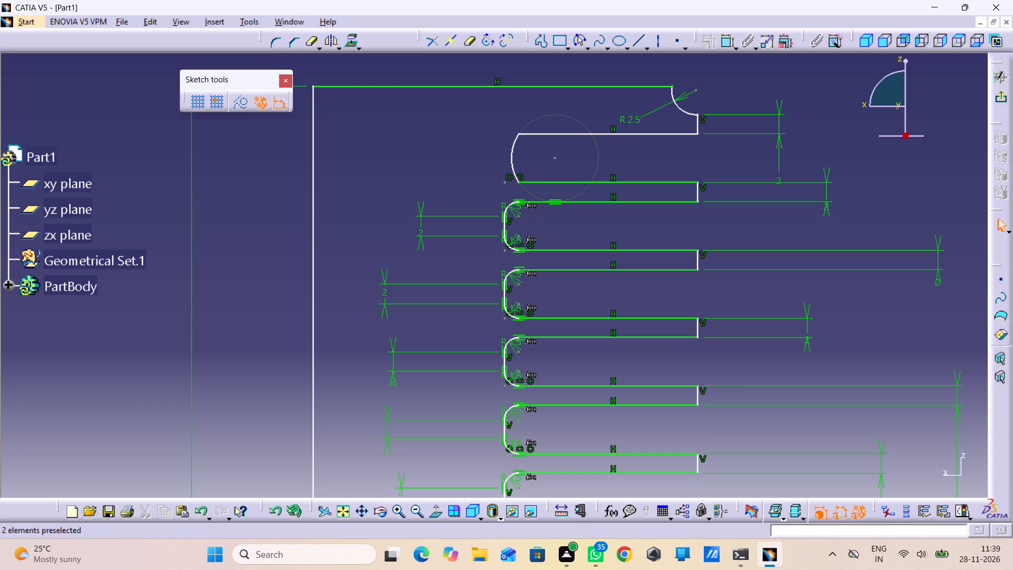
# Dimension the radius of the arc closing the topmost slot.
pyautogui.click(724, 49)
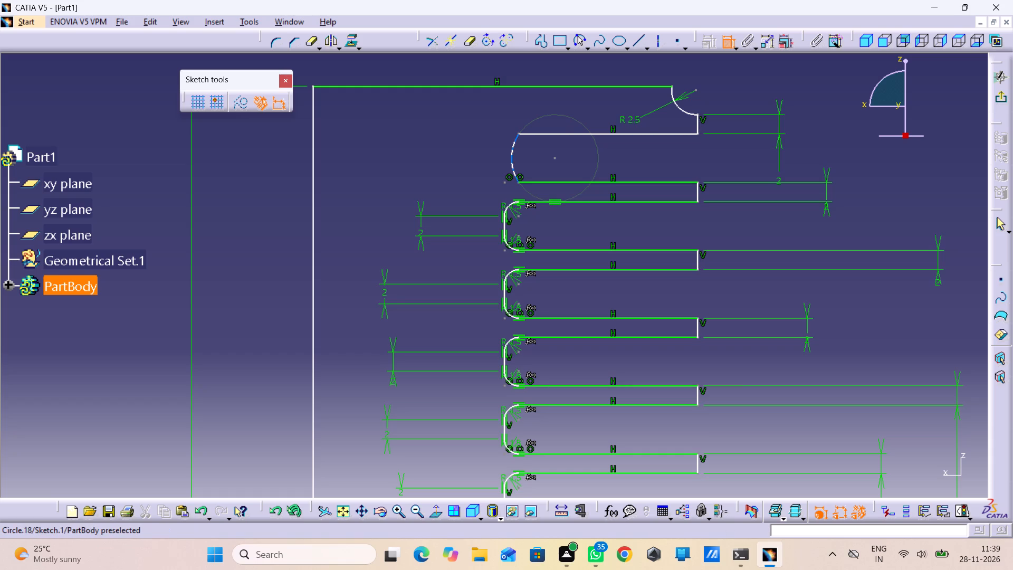
pyautogui.click(515, 164)
pyautogui.click(467, 151)
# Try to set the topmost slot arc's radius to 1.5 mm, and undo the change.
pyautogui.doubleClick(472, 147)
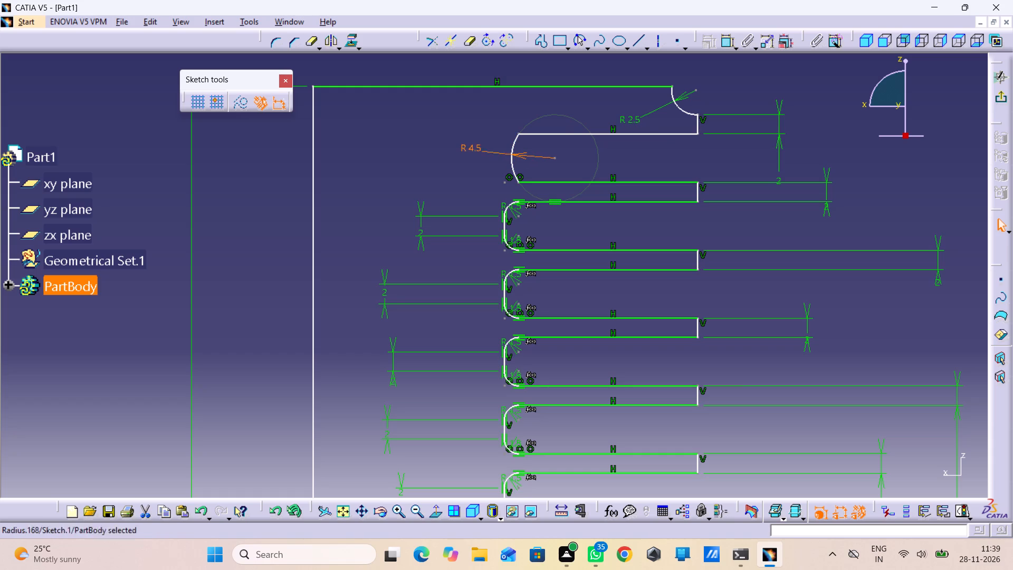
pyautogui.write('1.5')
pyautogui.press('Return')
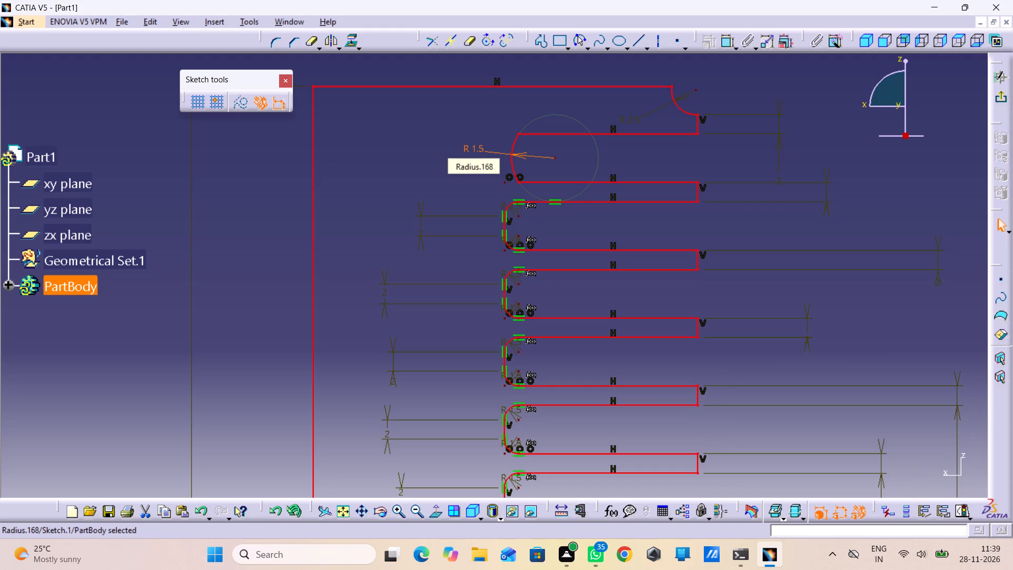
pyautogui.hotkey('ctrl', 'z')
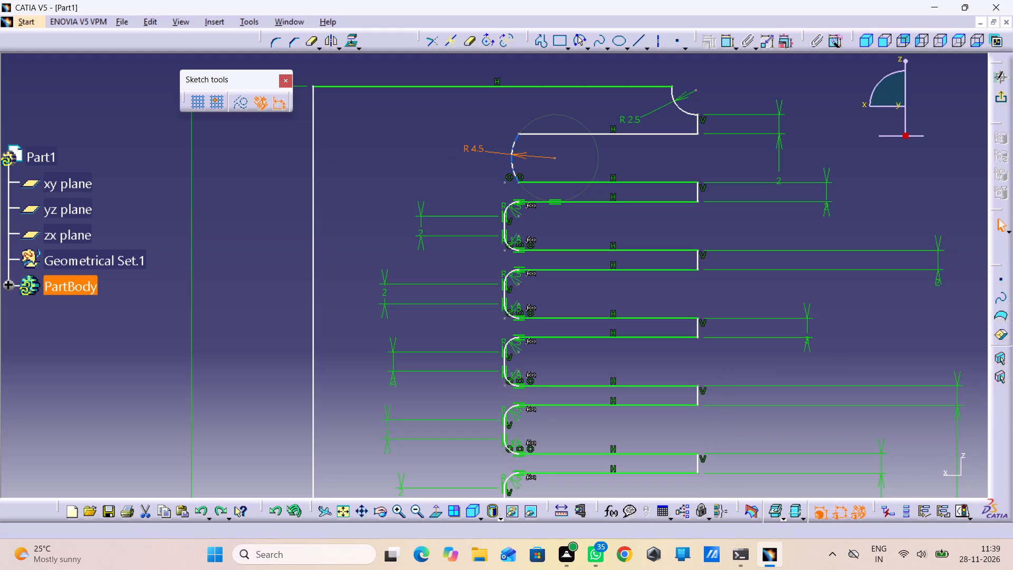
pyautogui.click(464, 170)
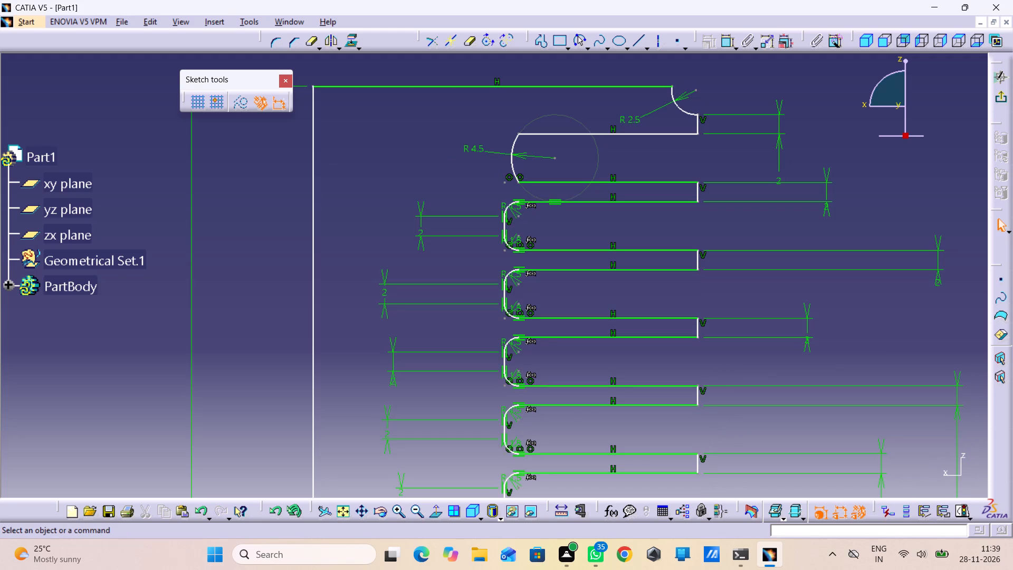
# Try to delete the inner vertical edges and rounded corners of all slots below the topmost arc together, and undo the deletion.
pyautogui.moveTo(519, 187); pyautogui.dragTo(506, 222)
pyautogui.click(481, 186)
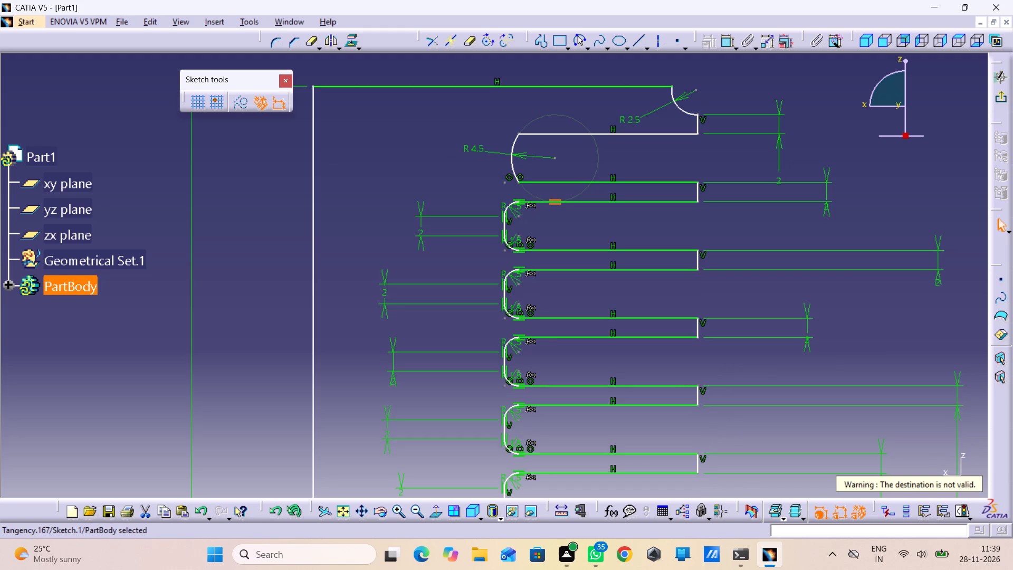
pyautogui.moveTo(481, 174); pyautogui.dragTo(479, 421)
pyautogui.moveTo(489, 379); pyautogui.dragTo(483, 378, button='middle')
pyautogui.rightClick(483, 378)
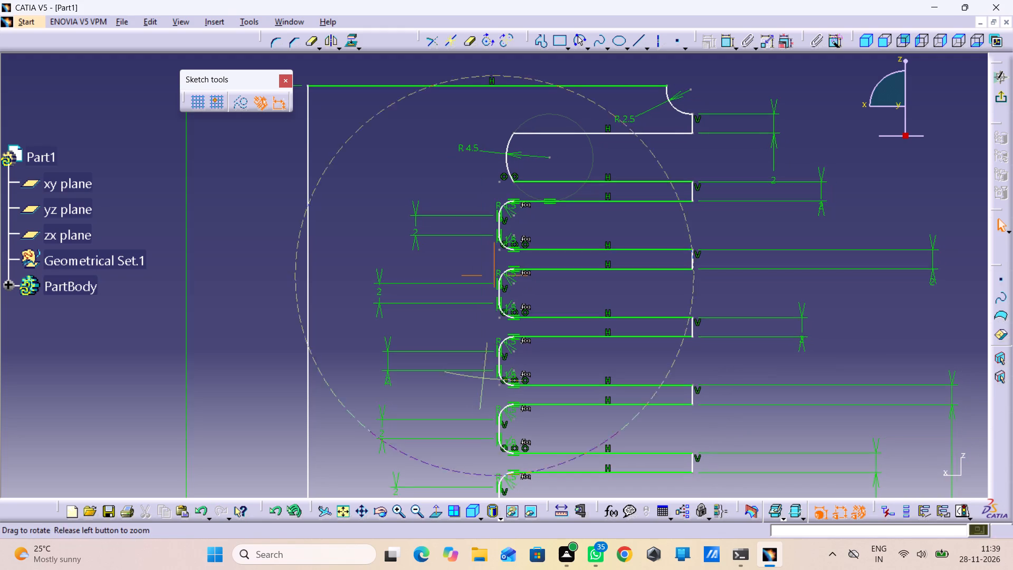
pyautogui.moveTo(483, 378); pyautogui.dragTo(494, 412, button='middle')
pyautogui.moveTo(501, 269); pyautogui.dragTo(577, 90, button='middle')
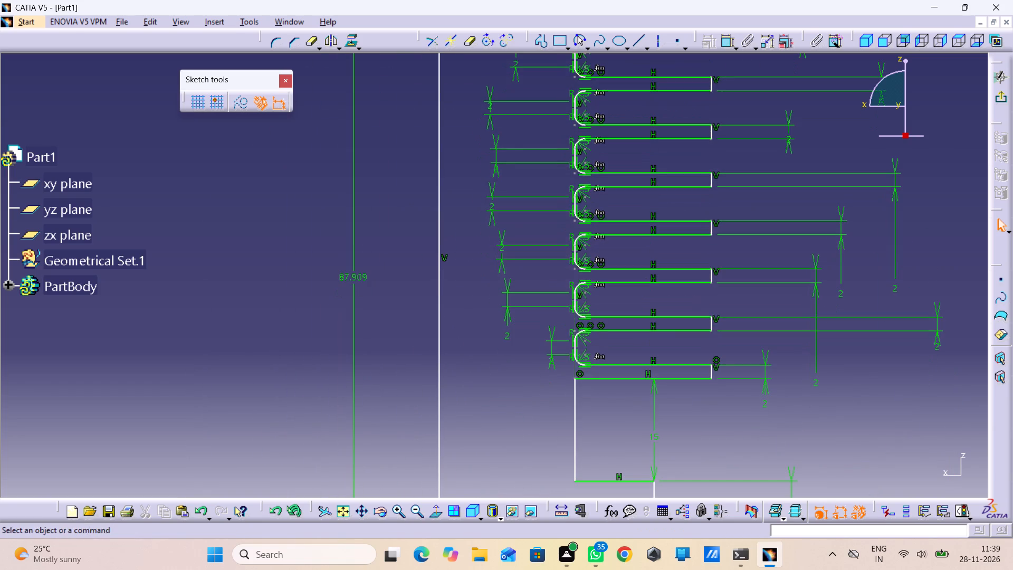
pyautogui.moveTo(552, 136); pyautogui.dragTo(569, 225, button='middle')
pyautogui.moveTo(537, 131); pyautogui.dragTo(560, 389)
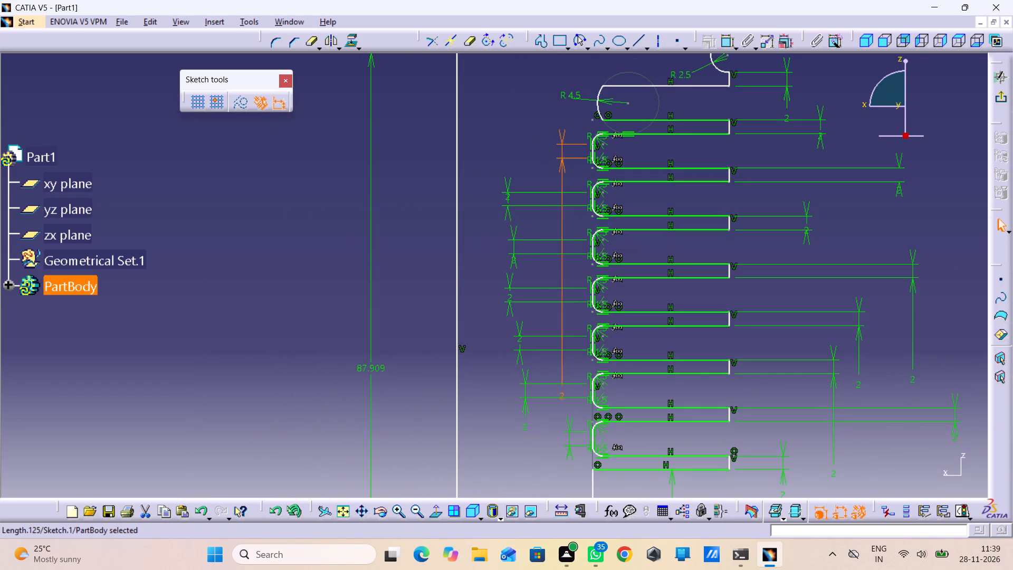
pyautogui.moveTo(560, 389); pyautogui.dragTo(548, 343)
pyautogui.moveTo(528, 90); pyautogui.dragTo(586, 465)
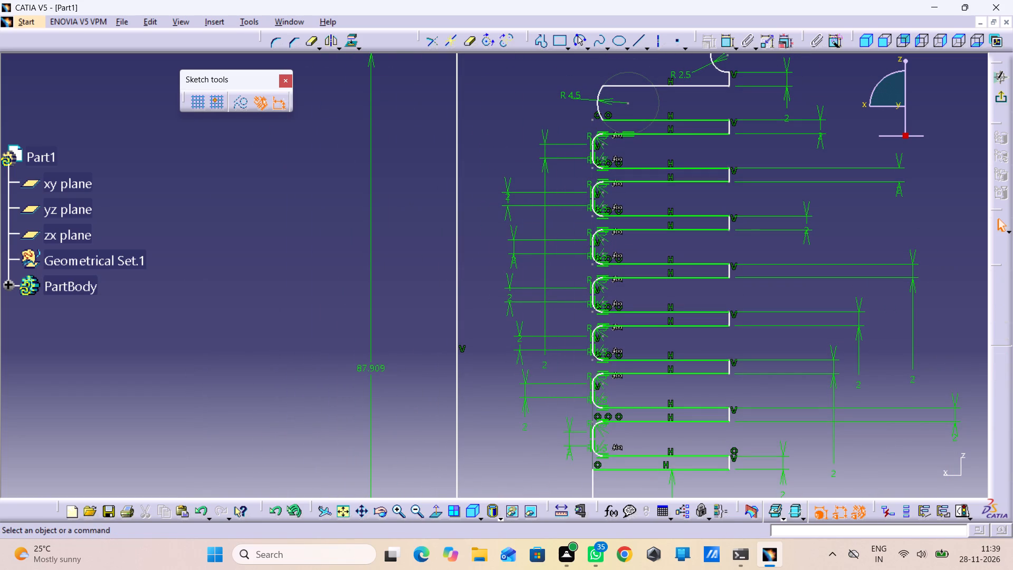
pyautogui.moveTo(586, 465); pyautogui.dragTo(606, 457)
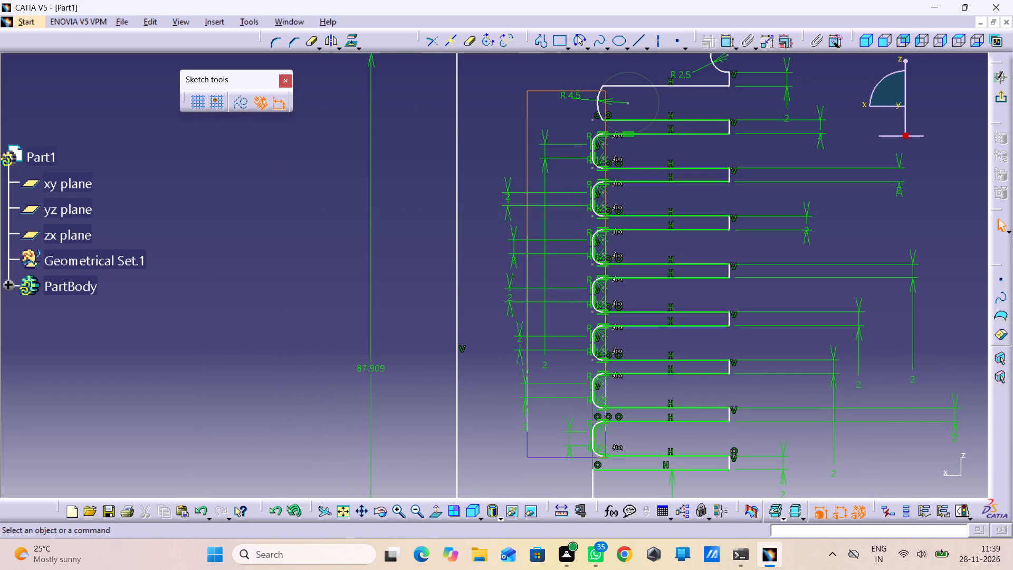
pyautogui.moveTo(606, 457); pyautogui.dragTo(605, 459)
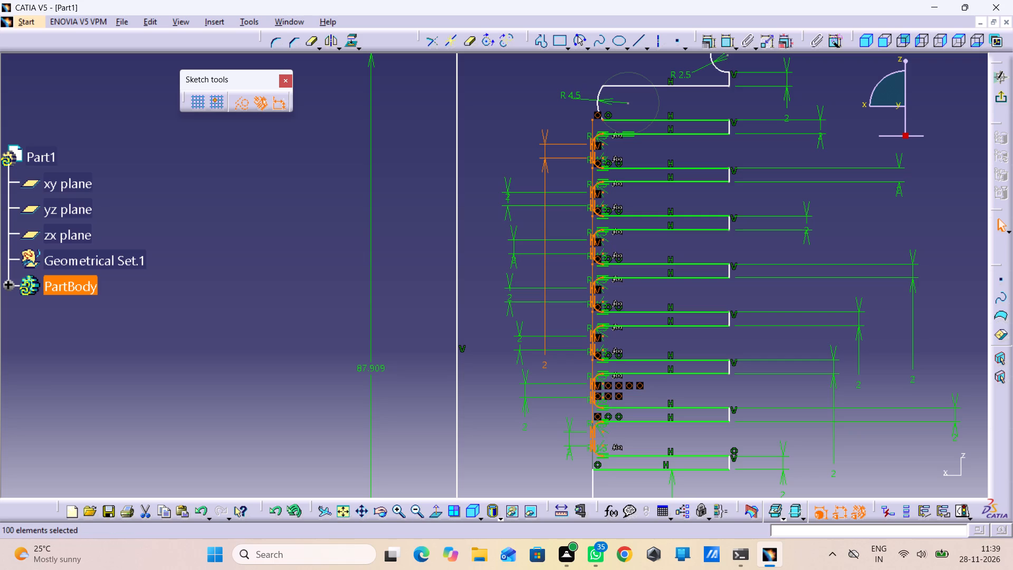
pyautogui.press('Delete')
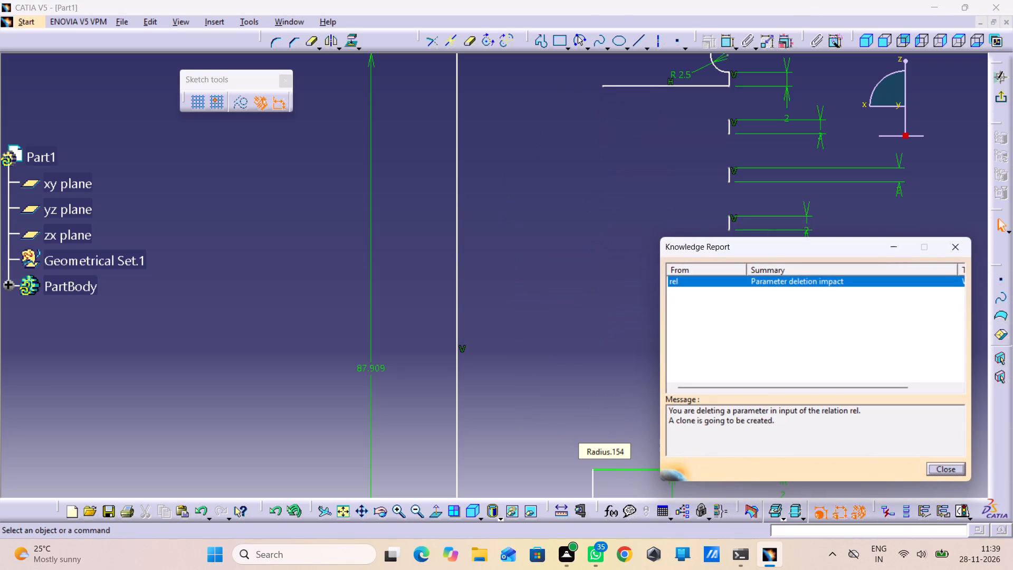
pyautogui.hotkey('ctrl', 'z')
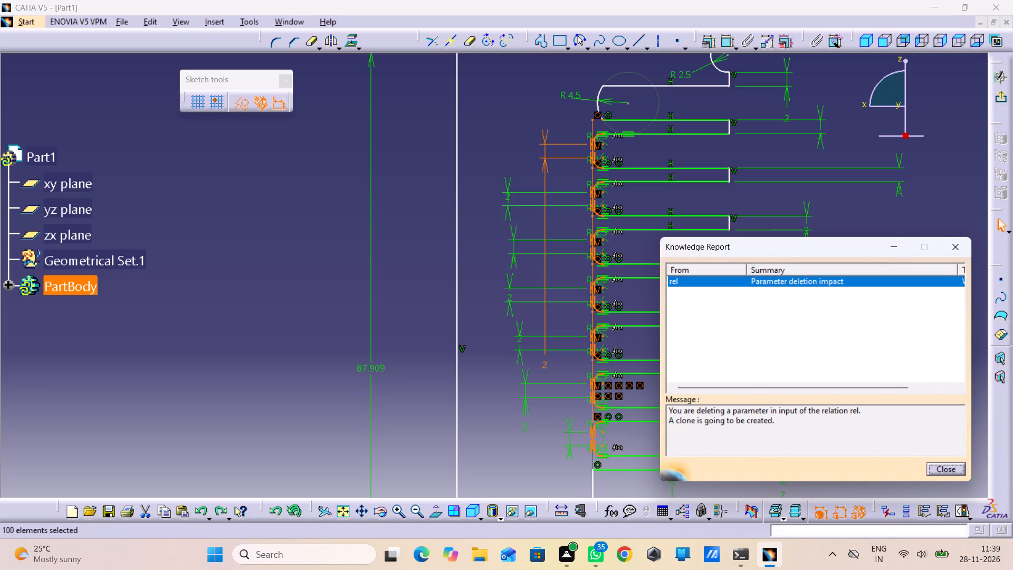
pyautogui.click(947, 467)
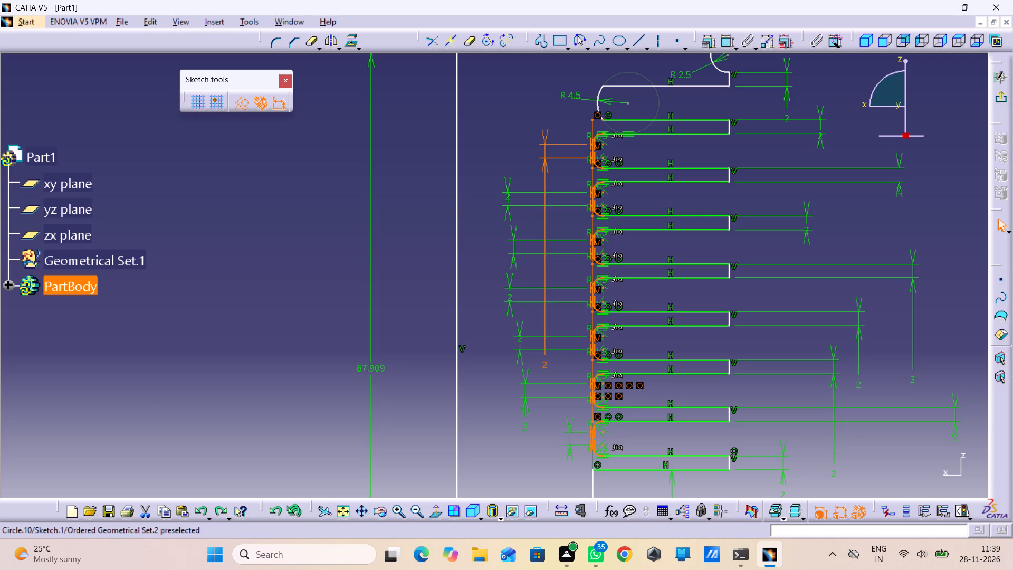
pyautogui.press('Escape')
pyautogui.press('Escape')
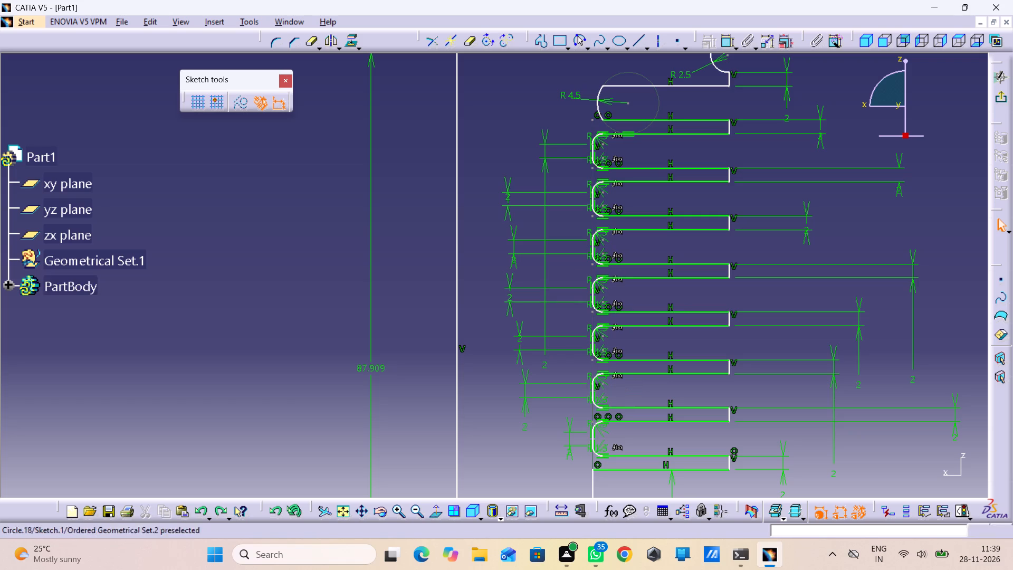
# Delete the inner vertical edges and 1.5 mm rounded corners of all slots below the topmost arc-ended slot.
pyautogui.middleClick(570, 173)
pyautogui.rightClick(570, 173)
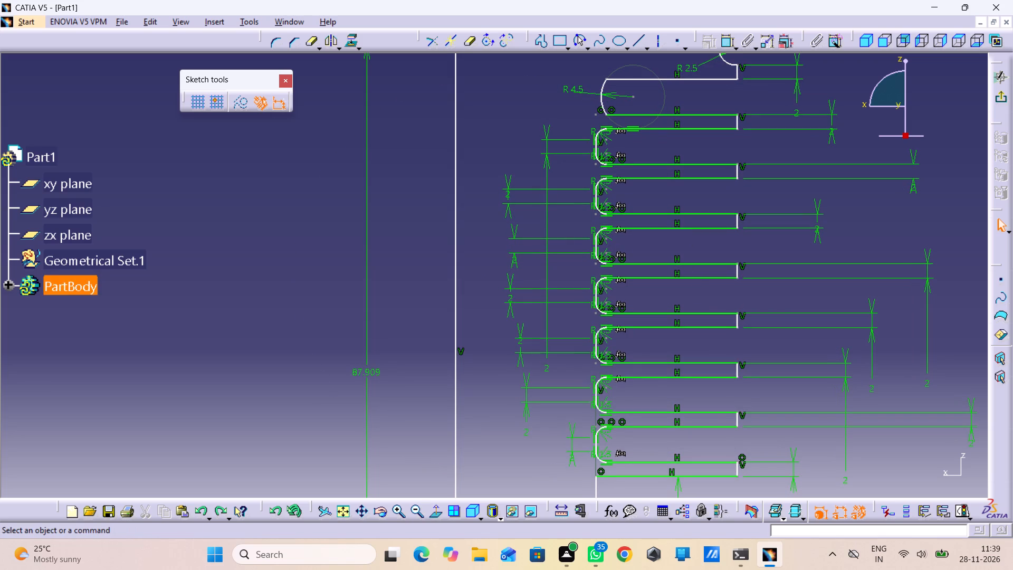
pyautogui.keyDown('ctrl'); pyautogui.moveTo(544, 353); pyautogui.dragTo(542, 313, button='middle'); pyautogui.keyUp('ctrl')
pyautogui.keyDown('ctrl'); pyautogui.rightClick(544, 353); pyautogui.keyUp('ctrl')
pyautogui.moveTo(647, 385); pyautogui.dragTo(593, 189, button='middle')
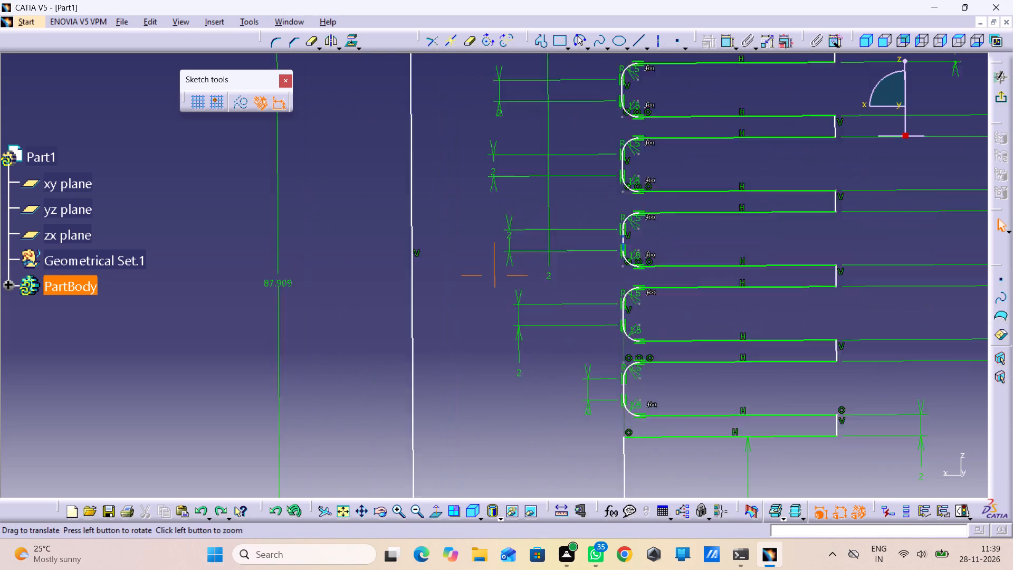
pyautogui.moveTo(593, 189); pyautogui.dragTo(538, 69, button='middle')
pyautogui.keyDown('ctrl'); pyautogui.moveTo(561, 248); pyautogui.dragTo(547, 151, button='middle'); pyautogui.keyUp('ctrl')
pyautogui.keyDown('ctrl'); pyautogui.moveTo(561, 248); pyautogui.dragTo(558, 239, button='right'); pyautogui.keyUp('ctrl')
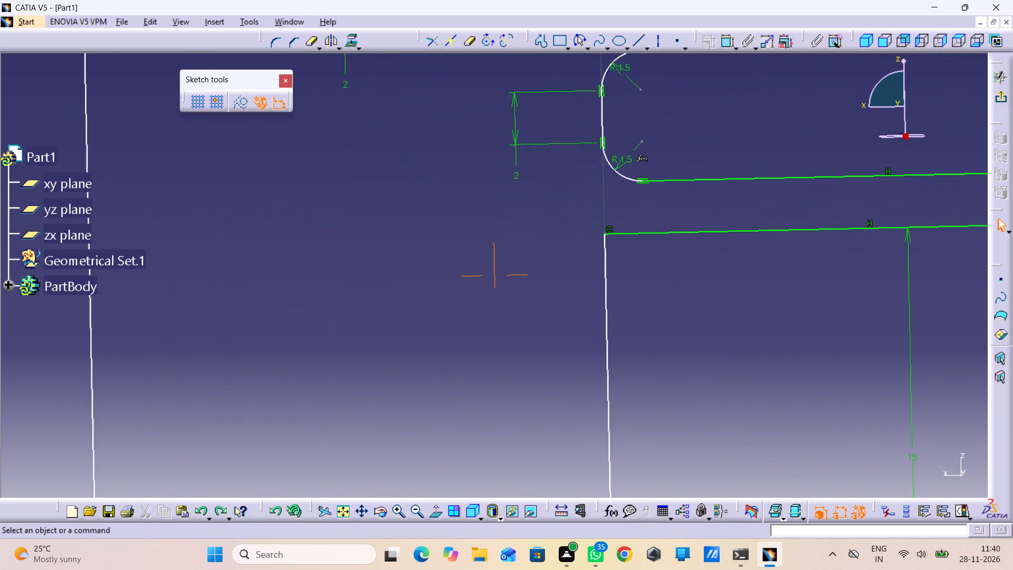
pyautogui.keyDown('ctrl'); pyautogui.scroll(-1, 557, 153); pyautogui.keyUp('ctrl')
pyautogui.keyDown('ctrl'); pyautogui.moveTo(920, 208); pyautogui.dragTo(912, 225, button='middle'); pyautogui.keyUp('ctrl')
pyautogui.keyDown('ctrl'); pyautogui.moveTo(921, 208); pyautogui.dragTo(913, 254, button='right'); pyautogui.keyUp('ctrl')
pyautogui.keyDown('ctrl'); pyautogui.moveTo(913, 254); pyautogui.dragTo(912, 225, button='right'); pyautogui.keyUp('ctrl')
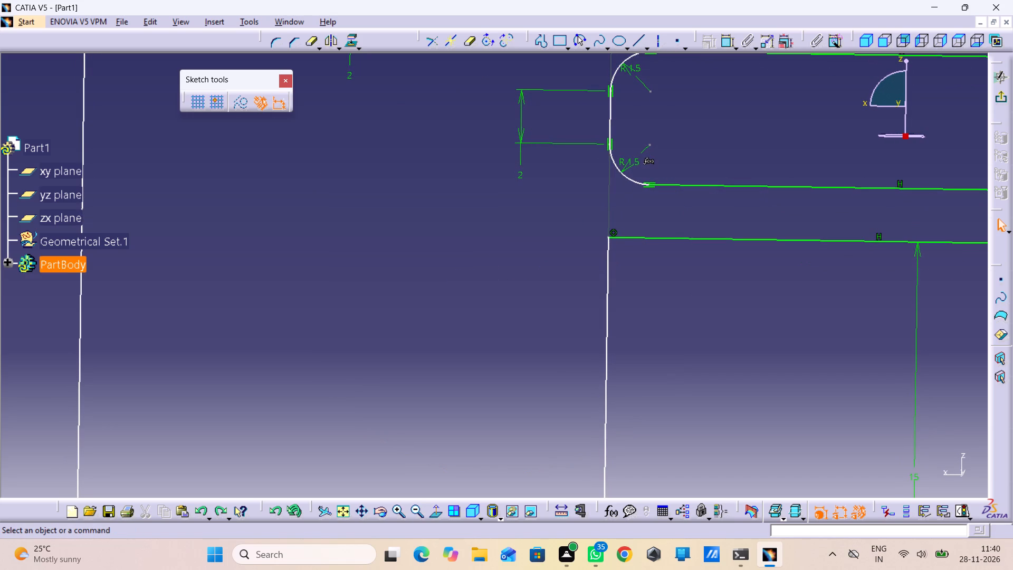
pyautogui.keyDown('ctrl'); pyautogui.click(620, 174); pyautogui.keyUp('ctrl')
pyautogui.keyDown('ctrl'); pyautogui.click(614, 123); pyautogui.keyUp('ctrl')
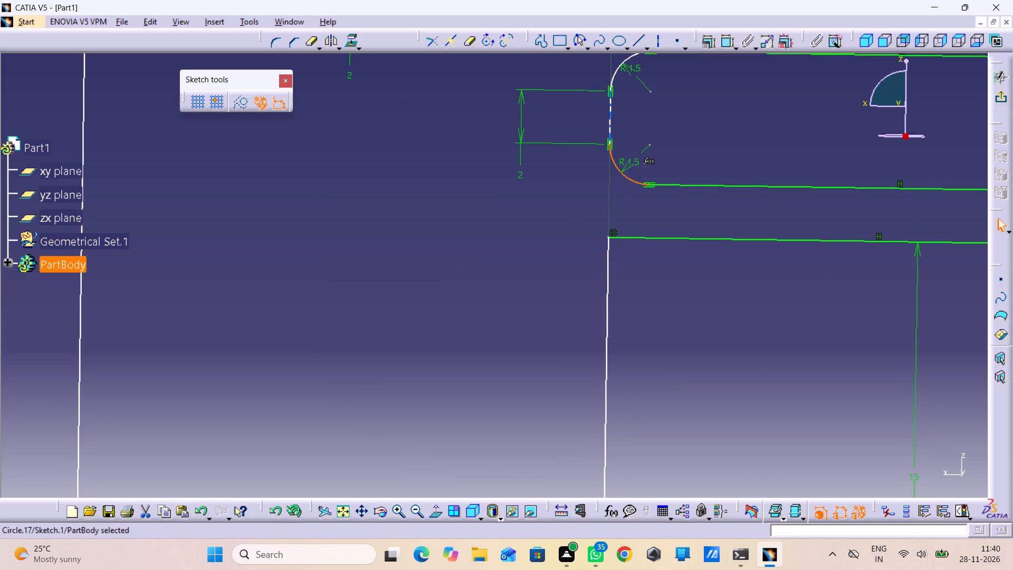
pyautogui.keyDown('ctrl'); pyautogui.click(609, 103); pyautogui.keyUp('ctrl')
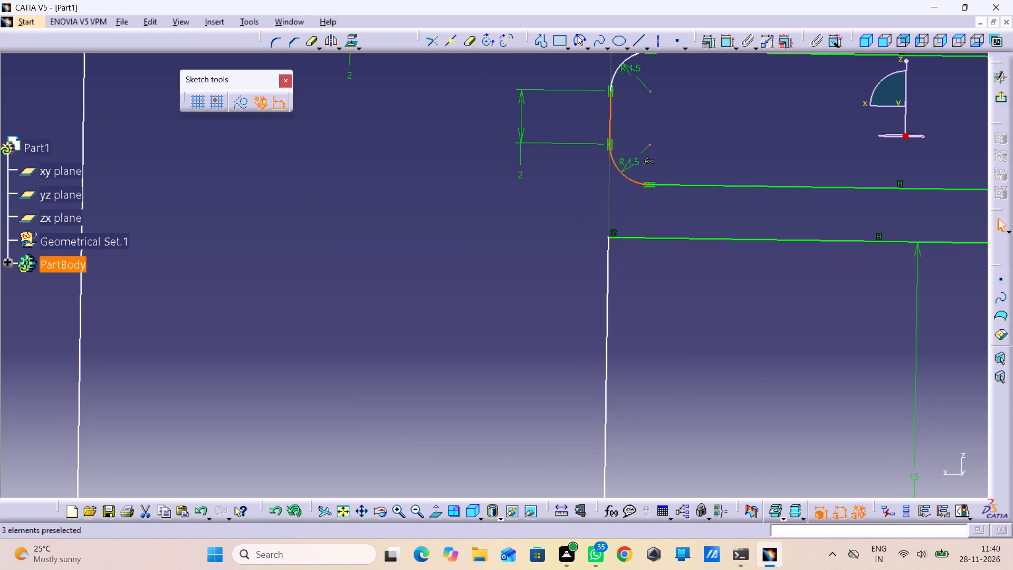
pyautogui.keyDown('ctrl'); pyautogui.click(612, 77); pyautogui.keyUp('ctrl')
pyautogui.keyDown('ctrl'); pyautogui.moveTo(612, 78); pyautogui.dragTo(611, 99, button='middle'); pyautogui.keyUp('ctrl')
pyautogui.keyDown('ctrl'); pyautogui.moveTo(611, 106); pyautogui.dragTo(611, 163, button='middle'); pyautogui.keyUp('ctrl')
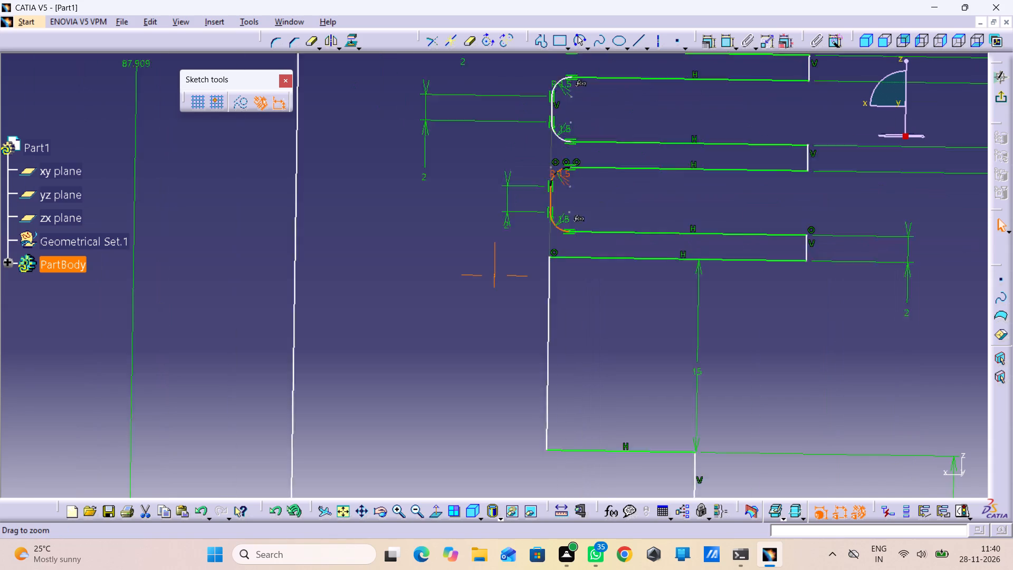
pyautogui.keyDown('ctrl'); pyautogui.moveTo(611, 163); pyautogui.dragTo(595, 142, button='middle'); pyautogui.keyUp('ctrl')
pyautogui.moveTo(602, 137); pyautogui.dragTo(580, 257, button='middle')
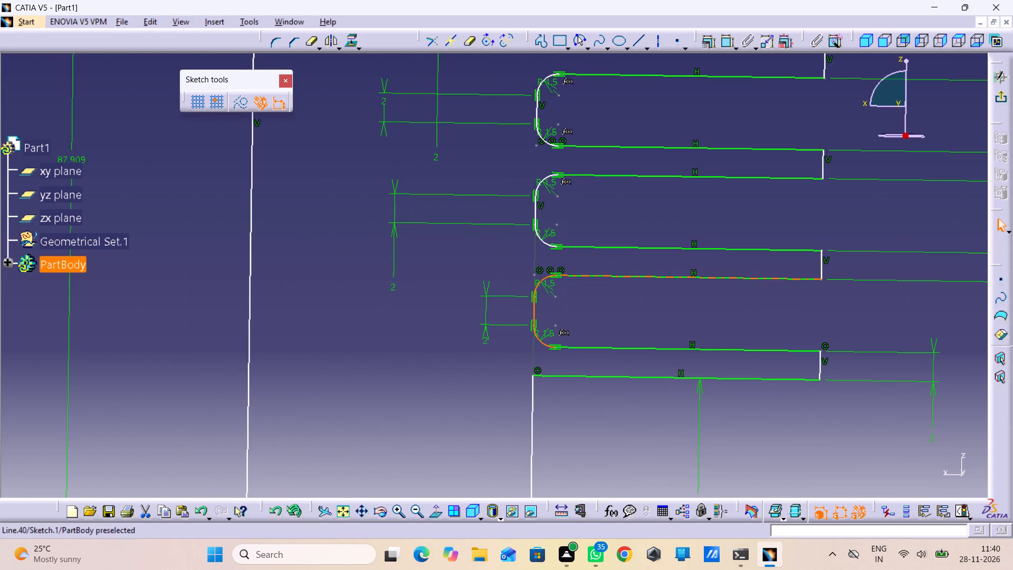
pyautogui.keyDown('ctrl'); pyautogui.click(545, 244); pyautogui.keyUp('ctrl')
pyautogui.keyDown('ctrl'); pyautogui.click(538, 205); pyautogui.keyUp('ctrl')
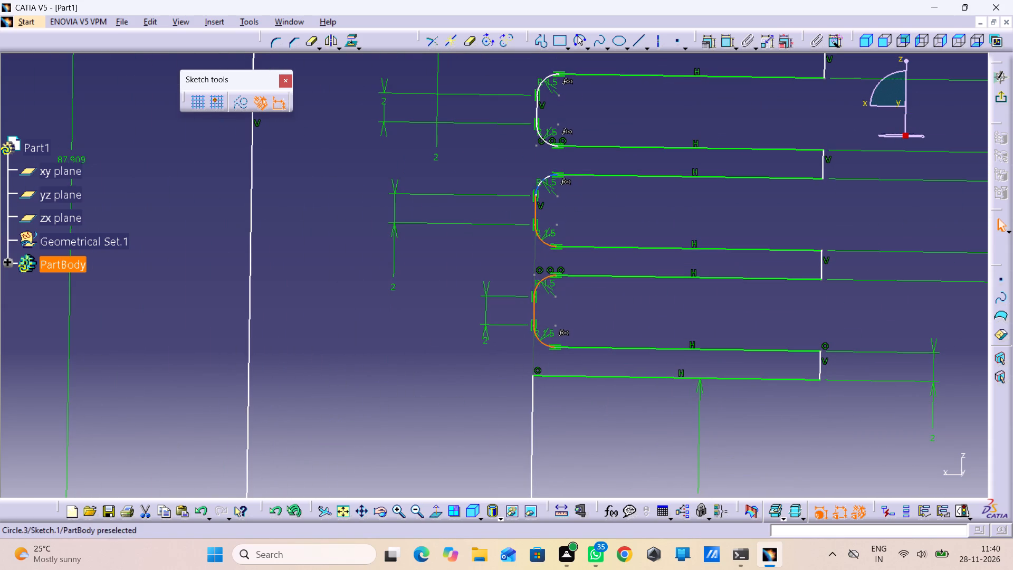
pyautogui.keyDown('ctrl'); pyautogui.click(542, 184); pyautogui.keyUp('ctrl')
pyautogui.moveTo(553, 131); pyautogui.dragTo(542, 225, button='middle')
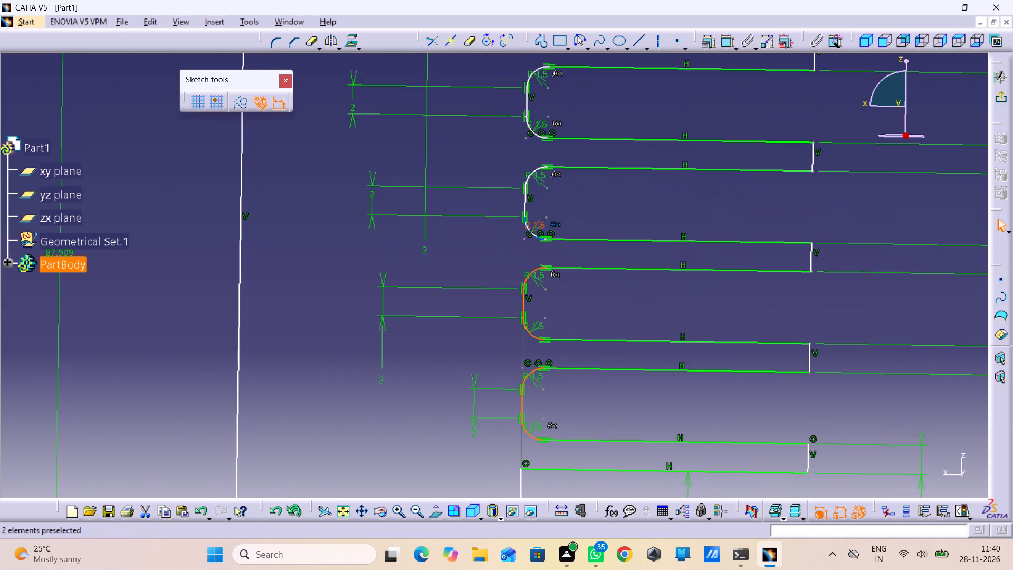
pyautogui.keyDown('ctrl'); pyautogui.click(536, 236); pyautogui.keyUp('ctrl')
pyautogui.keyDown('ctrl'); pyautogui.click(525, 202); pyautogui.keyUp('ctrl')
pyautogui.keyDown('ctrl'); pyautogui.click(528, 178); pyautogui.keyUp('ctrl')
pyautogui.keyDown('ctrl'); pyautogui.click(534, 132); pyautogui.keyUp('ctrl')
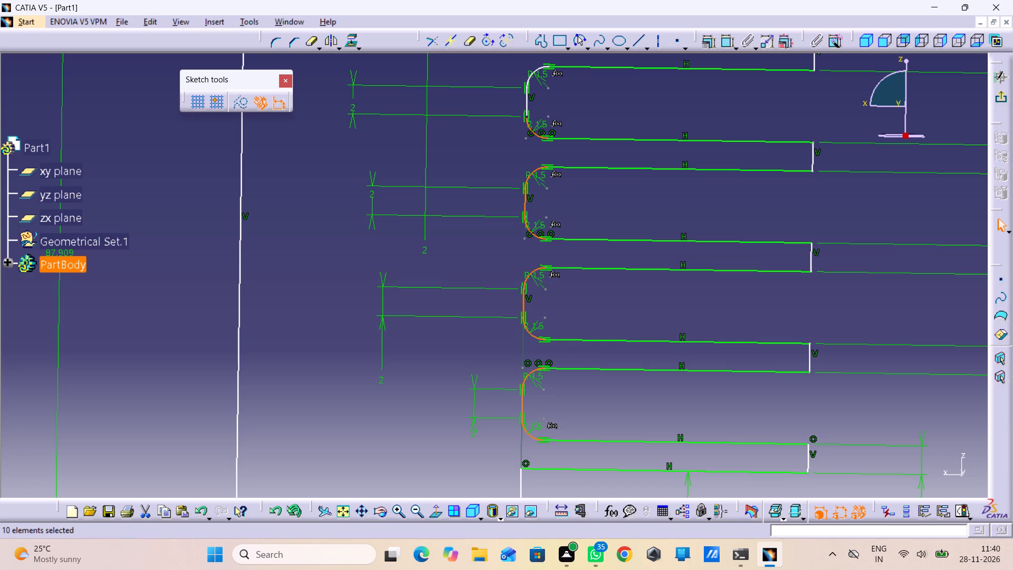
pyautogui.keyDown('ctrl'); pyautogui.click(528, 106); pyautogui.keyUp('ctrl')
pyautogui.keyDown('ctrl'); pyautogui.click(536, 73); pyautogui.keyUp('ctrl')
pyautogui.moveTo(540, 136); pyautogui.dragTo(537, 336, button='middle')
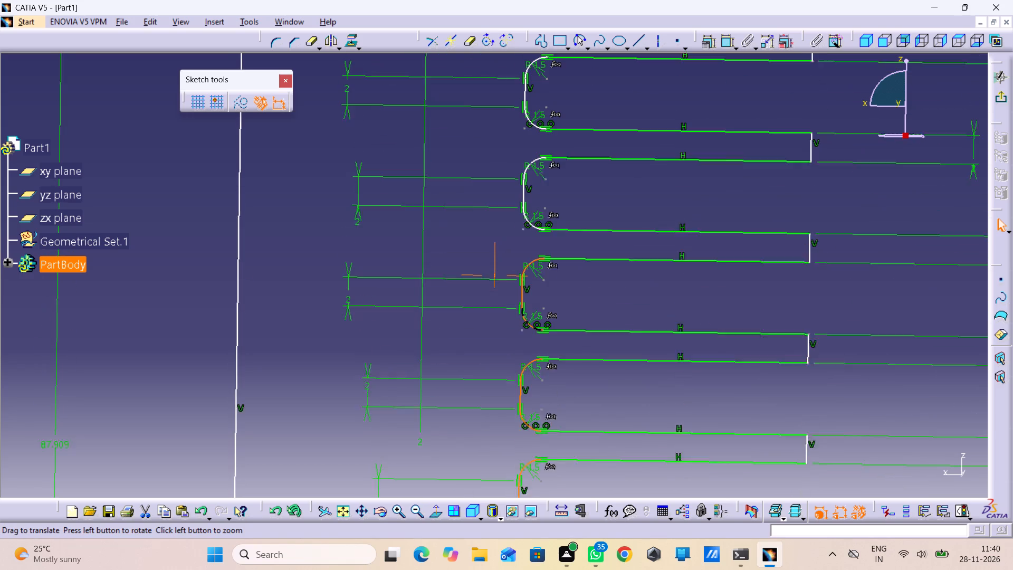
pyautogui.moveTo(537, 336); pyautogui.dragTo(537, 338, button='middle')
pyautogui.keyDown('ctrl'); pyautogui.click(531, 230); pyautogui.keyUp('ctrl')
pyautogui.keyDown('ctrl'); pyautogui.click(528, 195); pyautogui.keyUp('ctrl')
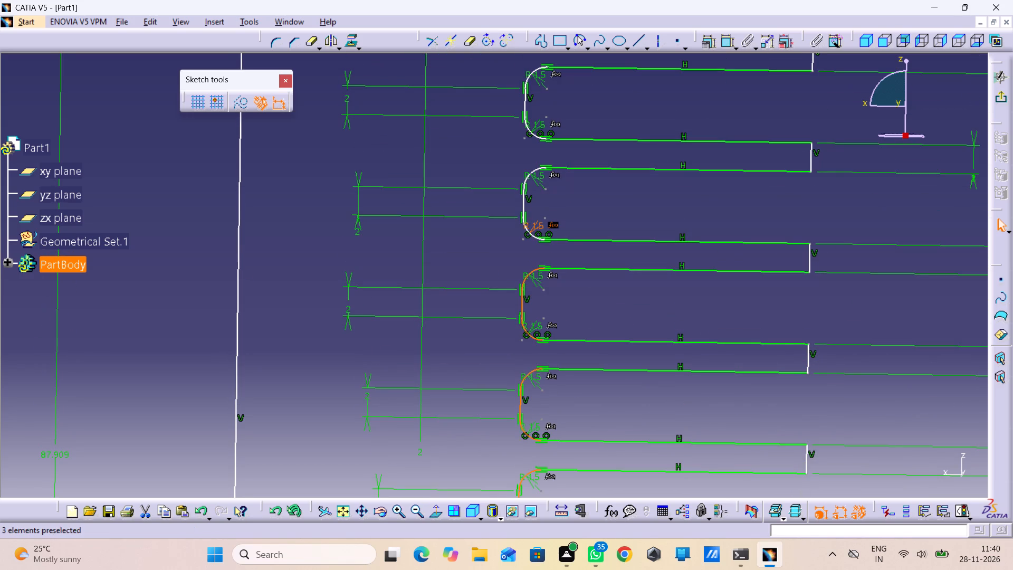
pyautogui.keyDown('ctrl'); pyautogui.click(523, 203); pyautogui.keyUp('ctrl')
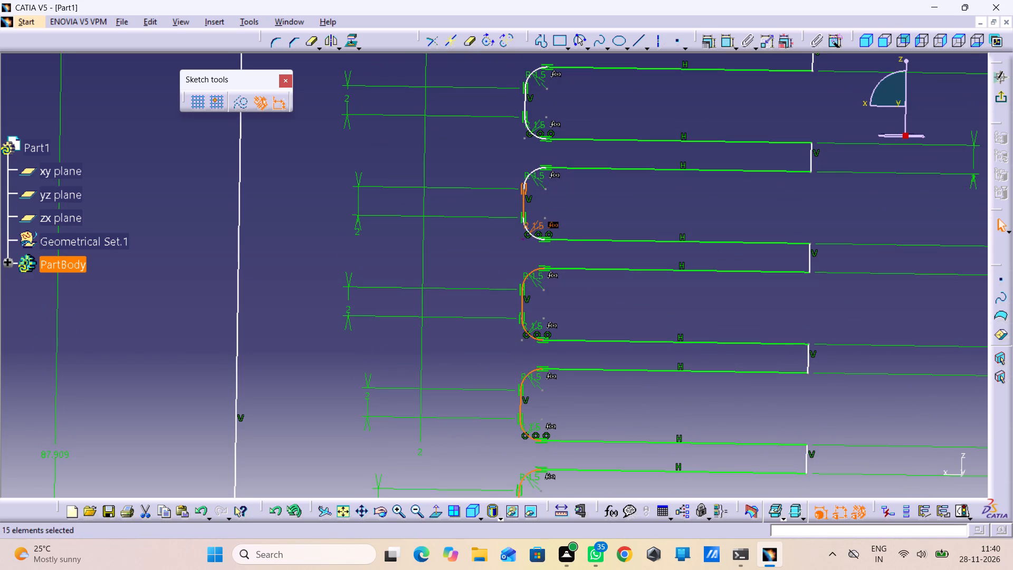
pyautogui.keyDown('ctrl'); pyautogui.click(532, 235); pyautogui.keyUp('ctrl')
pyautogui.keyDown('ctrl'); pyautogui.click(538, 174); pyautogui.keyUp('ctrl')
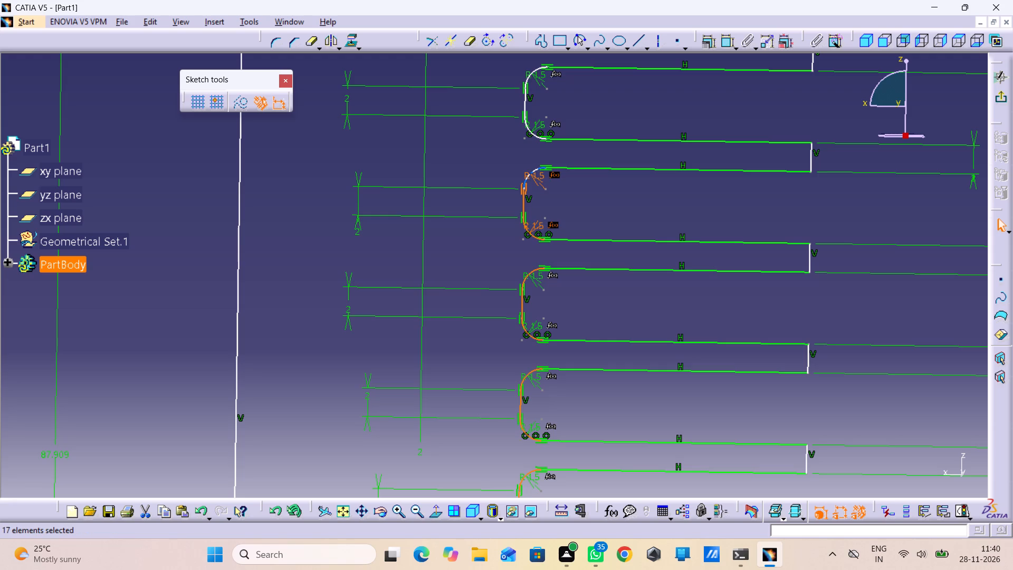
pyautogui.keyDown('ctrl'); pyautogui.click(527, 176); pyautogui.keyUp('ctrl')
pyautogui.keyDown('ctrl'); pyautogui.click(537, 133); pyautogui.keyUp('ctrl')
pyautogui.keyDown('ctrl'); pyautogui.click(526, 104); pyautogui.keyUp('ctrl')
pyautogui.keyDown('ctrl'); pyautogui.click(525, 79); pyautogui.keyUp('ctrl')
pyautogui.moveTo(539, 82); pyautogui.dragTo(507, 295, button='middle')
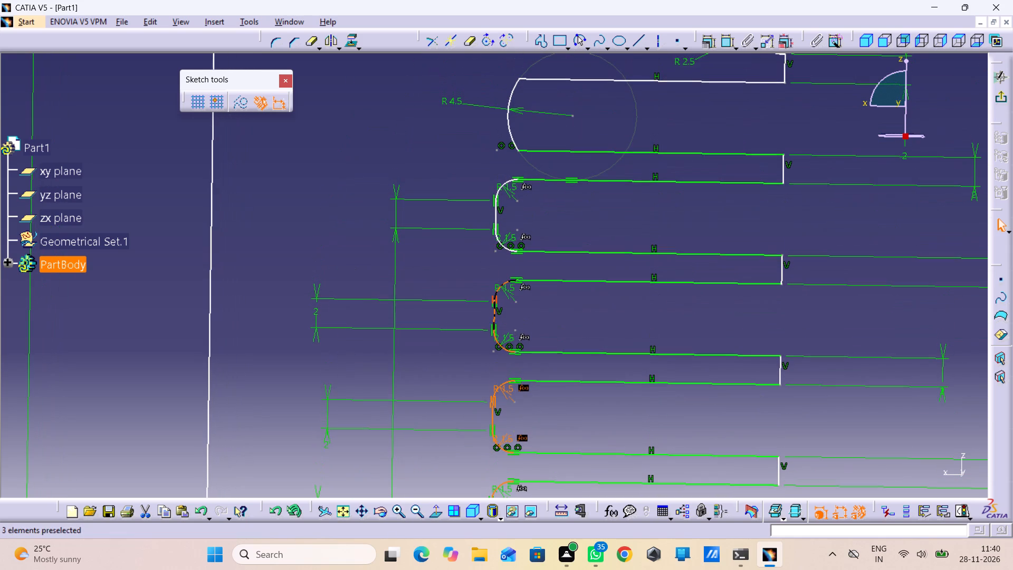
pyautogui.keyDown('ctrl'); pyautogui.click(507, 250); pyautogui.keyUp('ctrl')
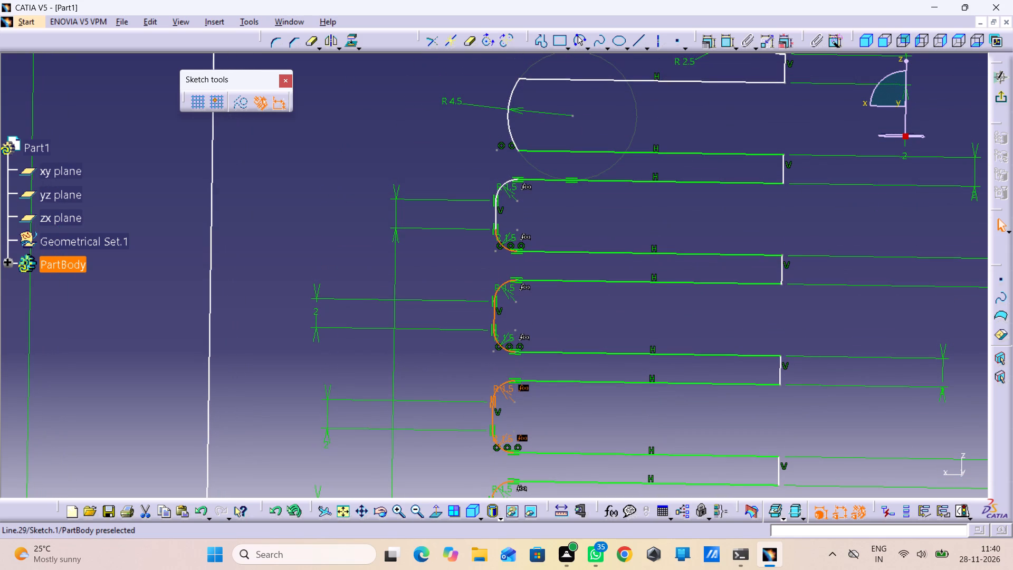
pyautogui.keyDown('ctrl'); pyautogui.click(492, 223); pyautogui.keyUp('ctrl')
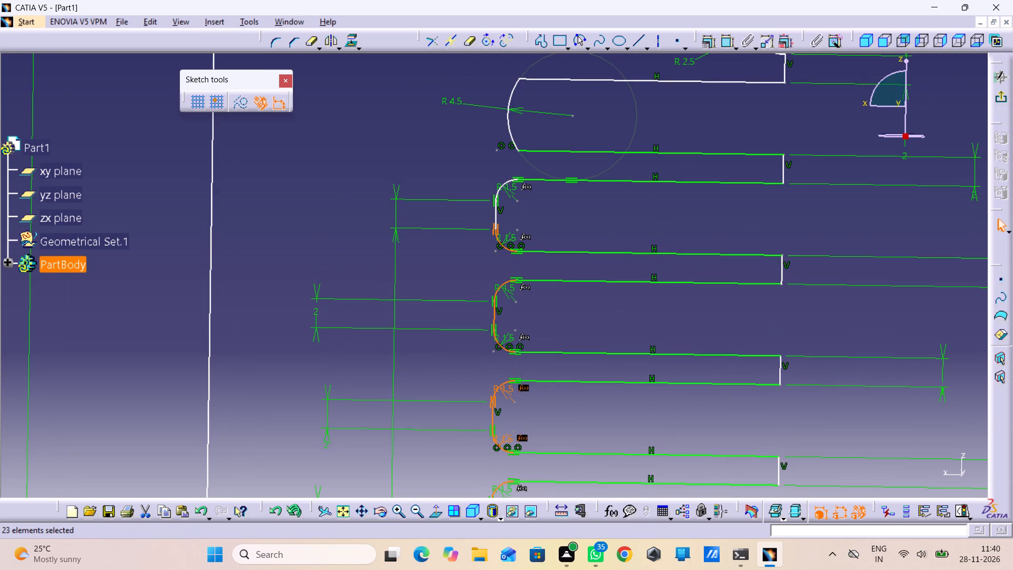
pyautogui.keyDown('ctrl'); pyautogui.click(495, 212); pyautogui.keyUp('ctrl')
pyautogui.keyDown('ctrl'); pyautogui.click(500, 187); pyautogui.keyUp('ctrl')
pyautogui.keyDown('ctrl'); pyautogui.click(518, 145); pyautogui.keyUp('ctrl')
pyautogui.keyDown('ctrl'); pyautogui.click(518, 145); pyautogui.keyUp('ctrl')
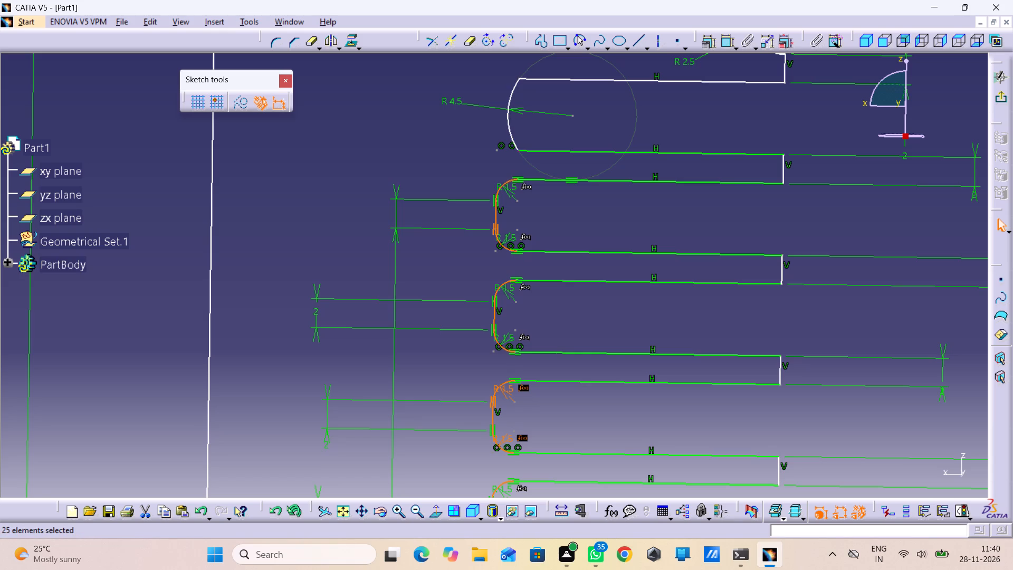
pyautogui.press('Delete')
pyautogui.press('Return')
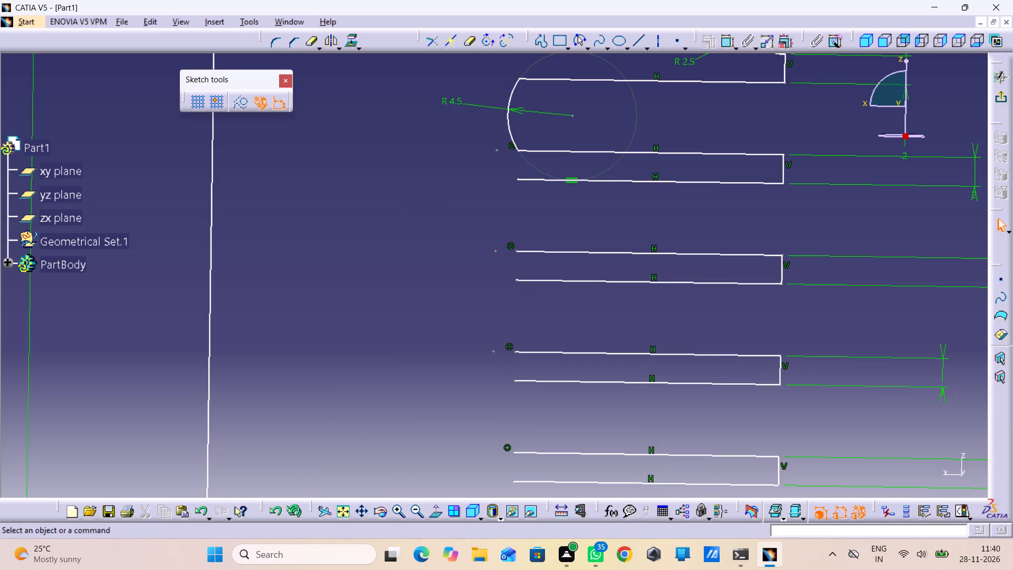
# Set the radius of the arc closing the topmost slot to 1.5 mm.
pyautogui.tripleClick(452, 103)
pyautogui.doubleClick(451, 102)
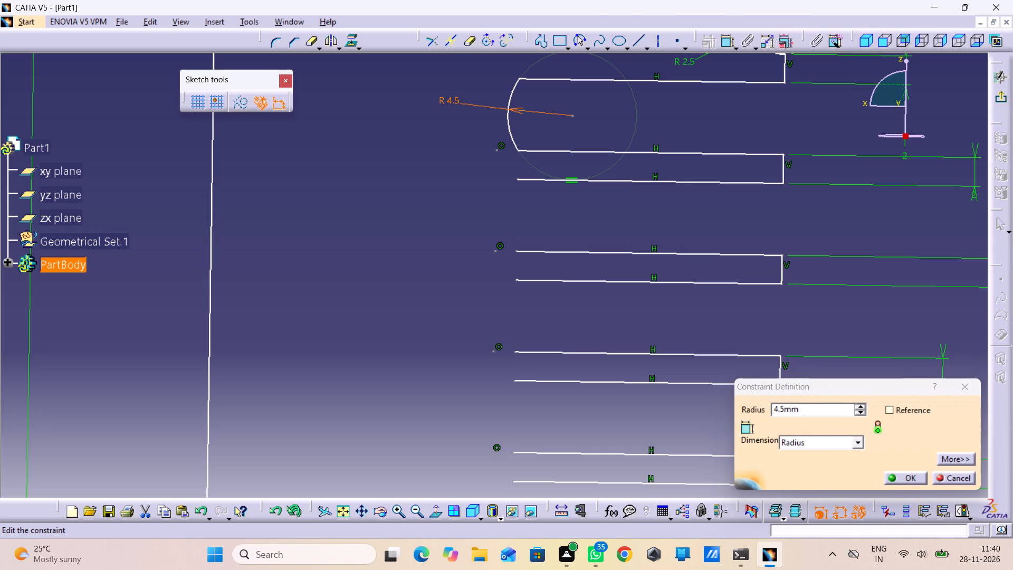
pyautogui.doubleClick(451, 102)
pyautogui.write('1.5')
pyautogui.press('Return')
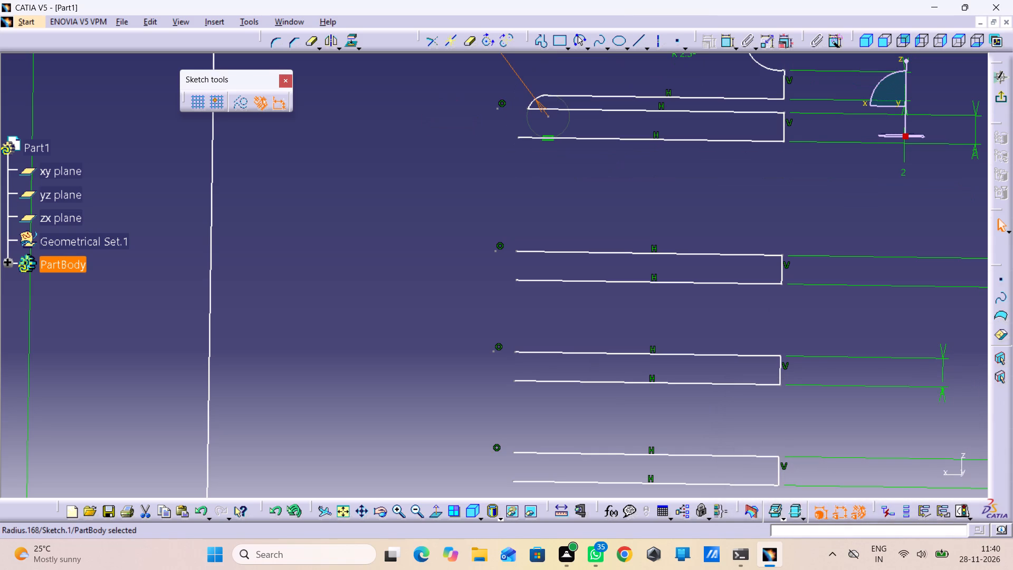
# Dimension the vertical distance between the topmost slot's two horizontal edges and set it to 2 mm.
pyautogui.moveTo(489, 136); pyautogui.dragTo(480, 112, button='middle')
pyautogui.rightClick(489, 136)
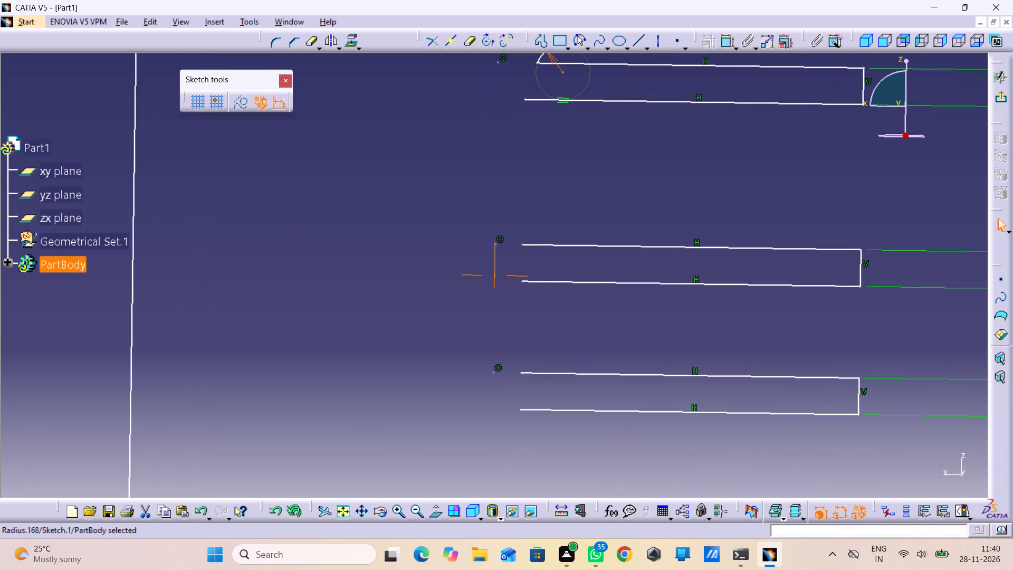
pyautogui.moveTo(480, 112); pyautogui.dragTo(444, 336, button='middle')
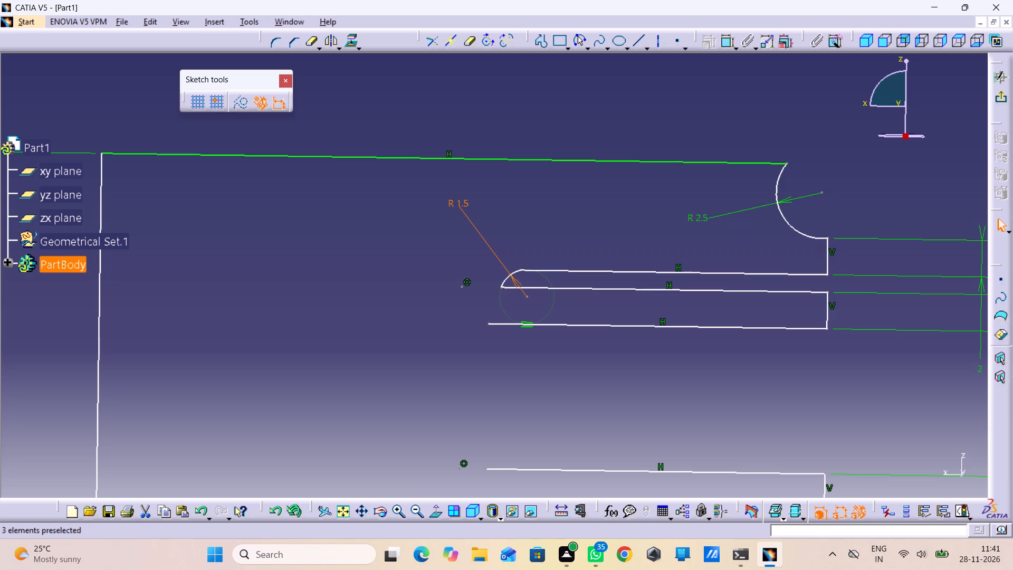
pyautogui.middleClick(517, 293)
pyautogui.rightClick(517, 293)
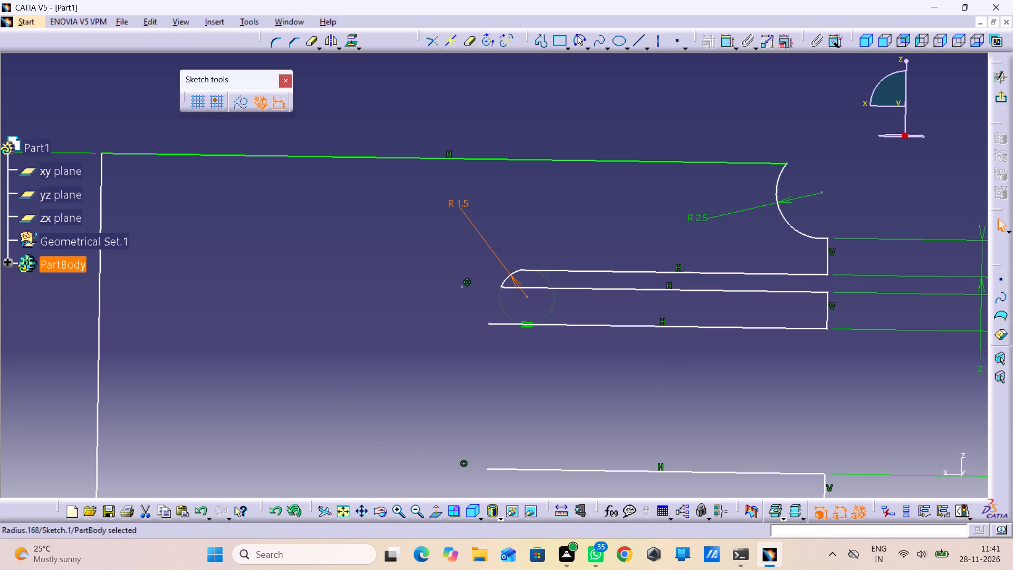
pyautogui.click(727, 42)
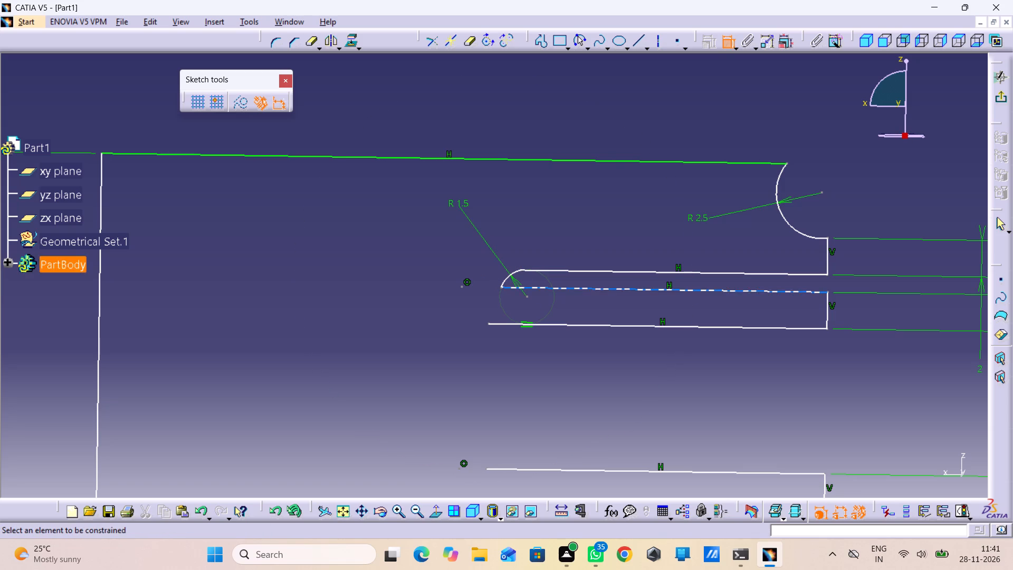
pyautogui.click(618, 272)
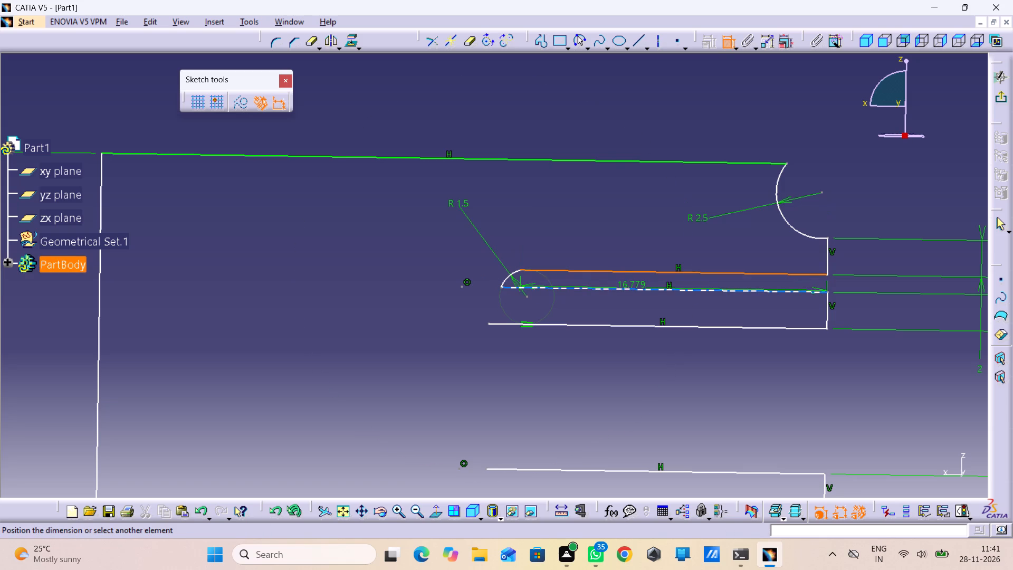
pyautogui.click(633, 289)
pyautogui.click(453, 242)
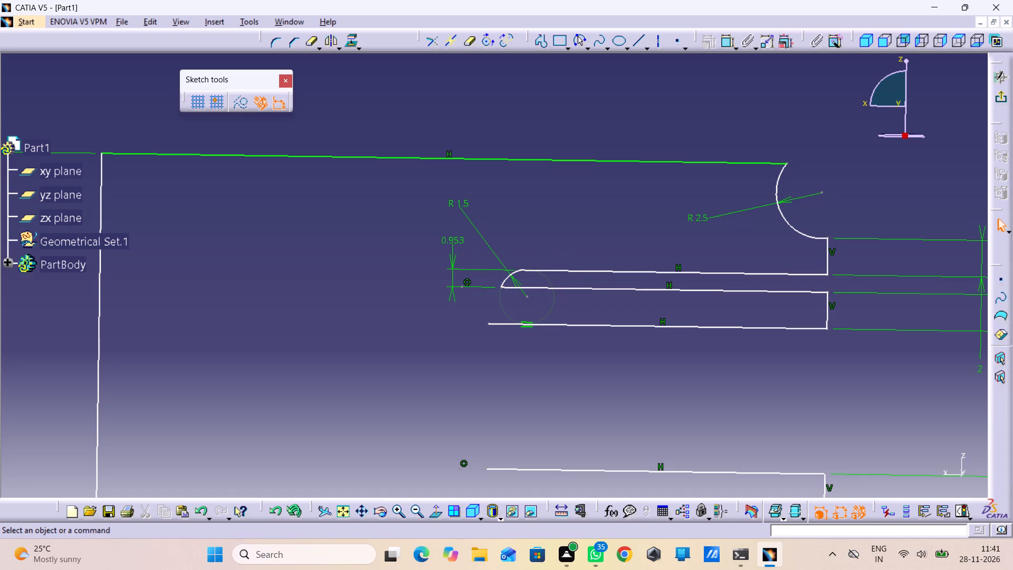
pyautogui.doubleClick(453, 242)
pyautogui.click(453, 242)
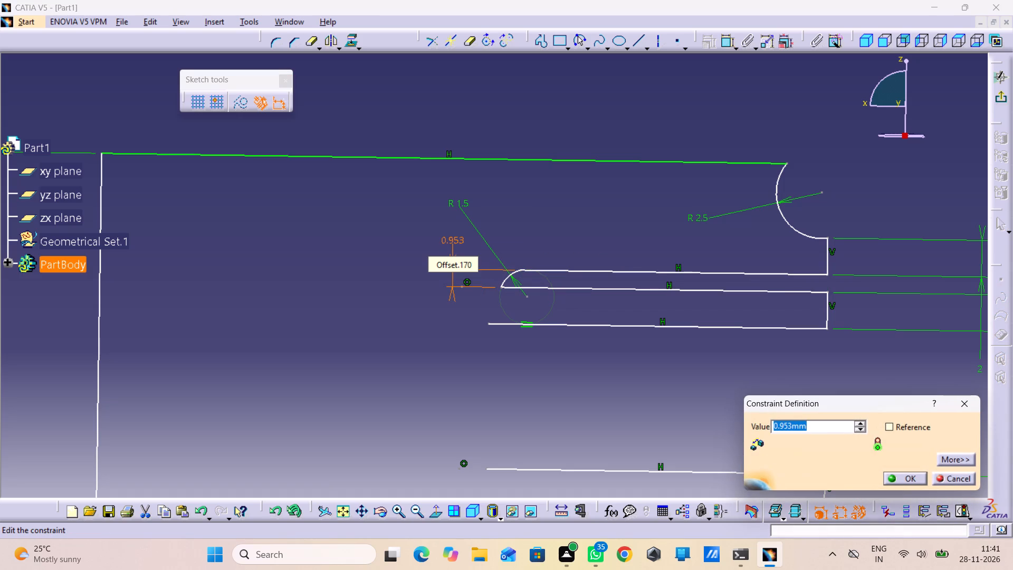
pyautogui.press('2')
pyautogui.press('Return')
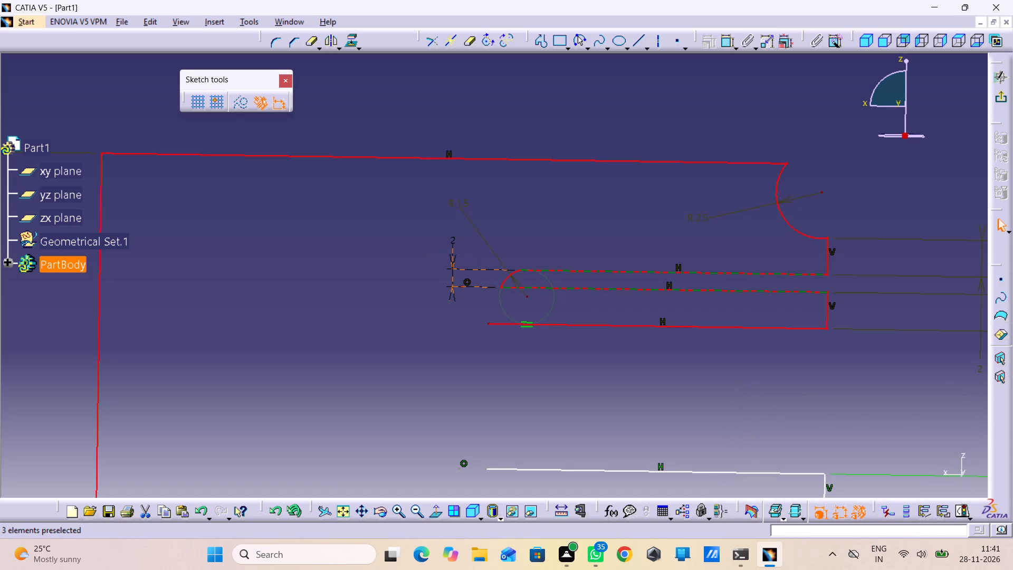
pyautogui.moveTo(495, 309); pyautogui.dragTo(496, 344, button='middle')
pyautogui.rightClick(495, 309)
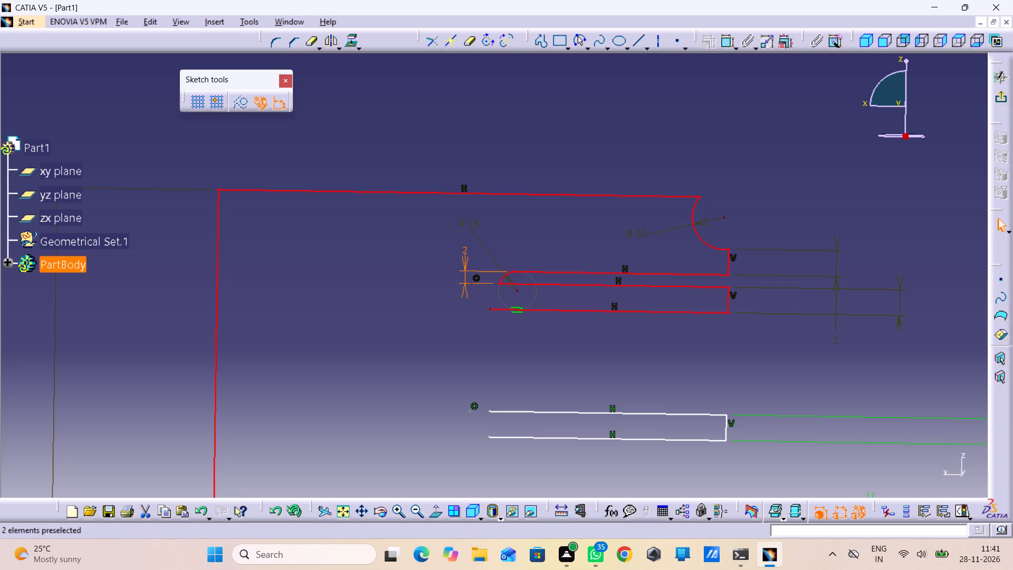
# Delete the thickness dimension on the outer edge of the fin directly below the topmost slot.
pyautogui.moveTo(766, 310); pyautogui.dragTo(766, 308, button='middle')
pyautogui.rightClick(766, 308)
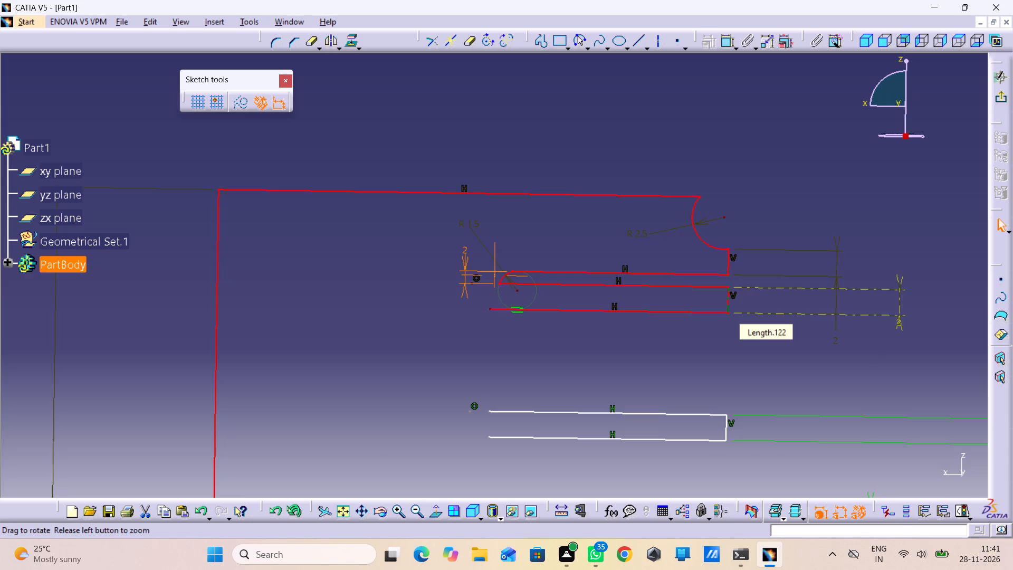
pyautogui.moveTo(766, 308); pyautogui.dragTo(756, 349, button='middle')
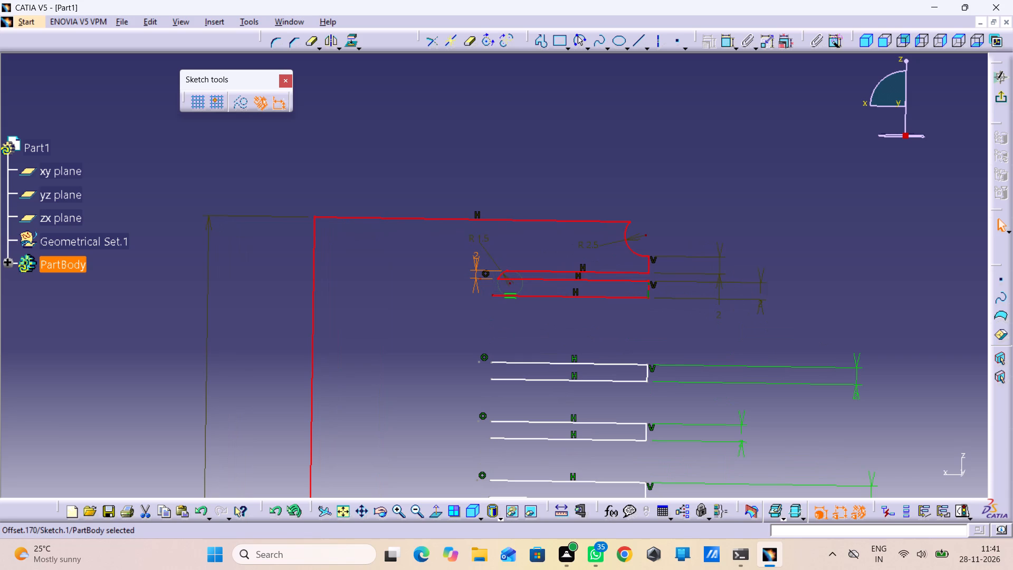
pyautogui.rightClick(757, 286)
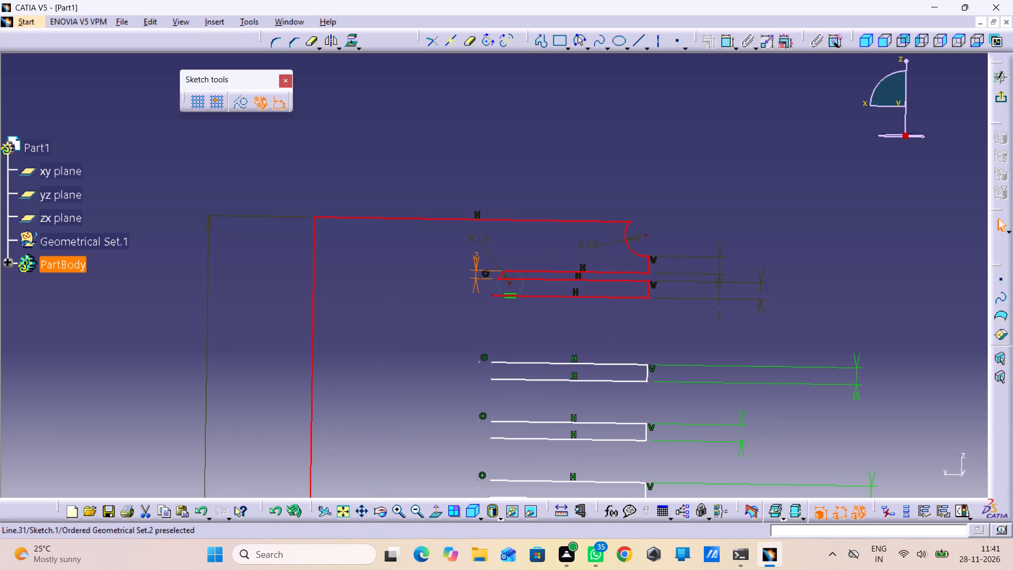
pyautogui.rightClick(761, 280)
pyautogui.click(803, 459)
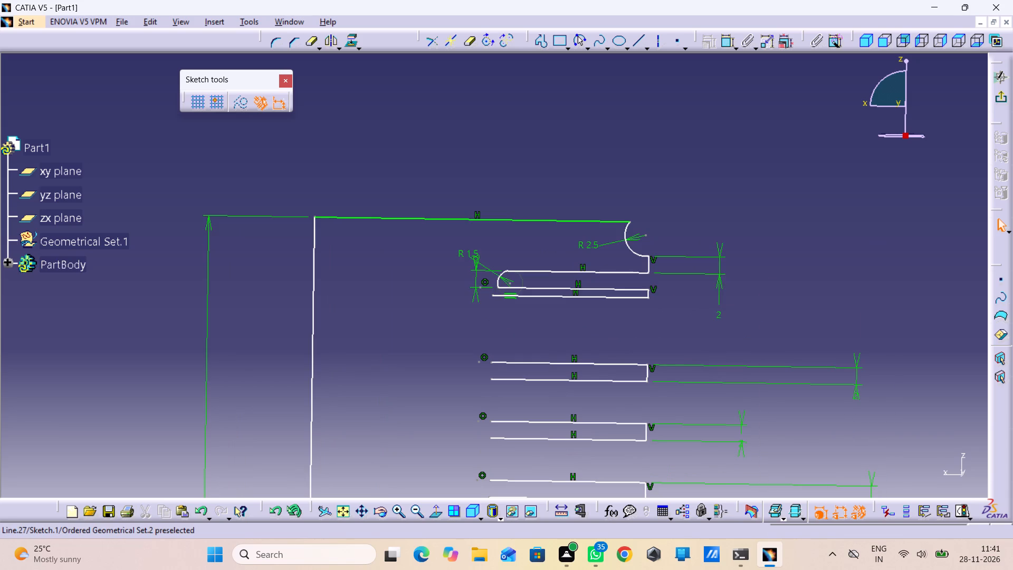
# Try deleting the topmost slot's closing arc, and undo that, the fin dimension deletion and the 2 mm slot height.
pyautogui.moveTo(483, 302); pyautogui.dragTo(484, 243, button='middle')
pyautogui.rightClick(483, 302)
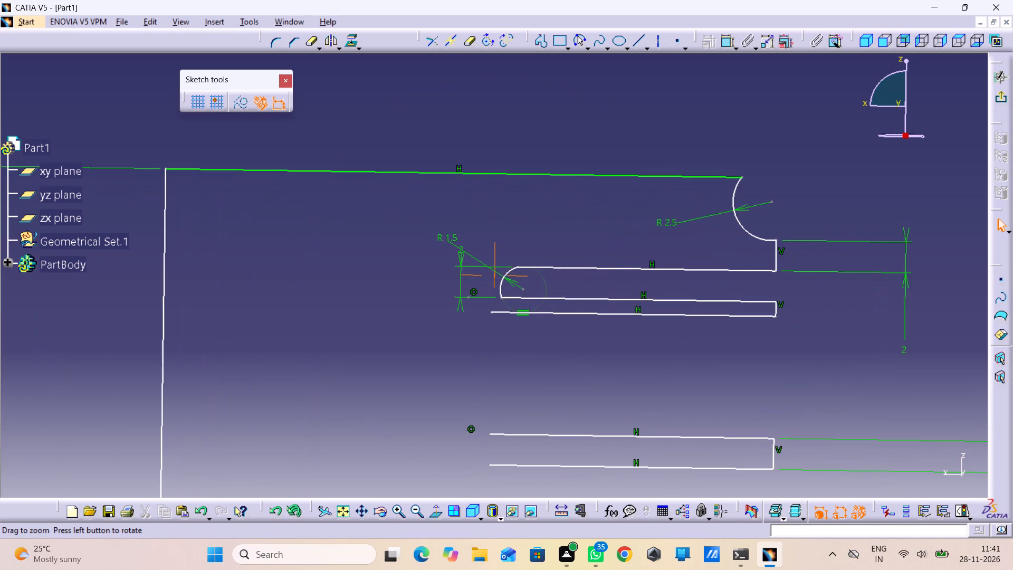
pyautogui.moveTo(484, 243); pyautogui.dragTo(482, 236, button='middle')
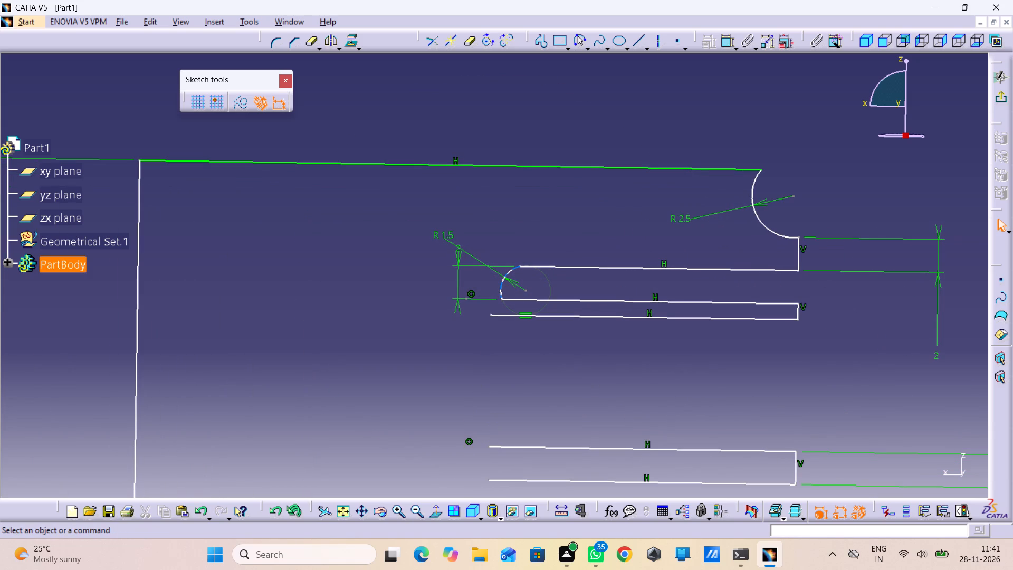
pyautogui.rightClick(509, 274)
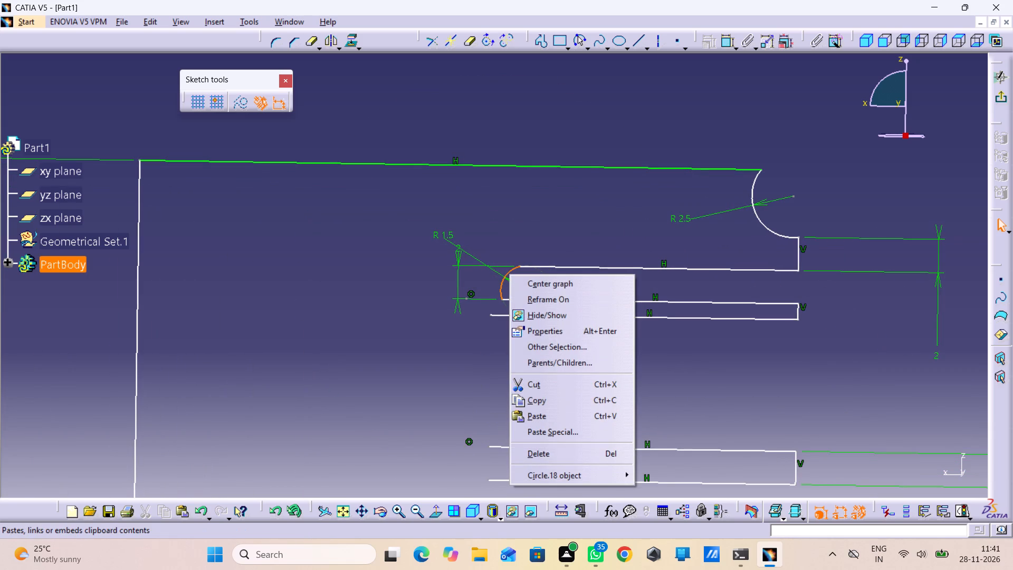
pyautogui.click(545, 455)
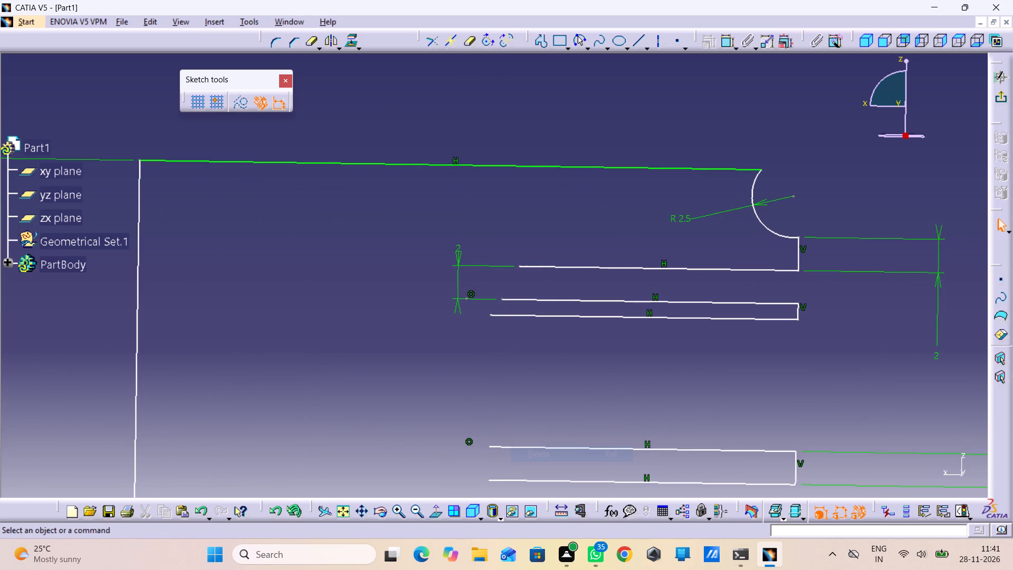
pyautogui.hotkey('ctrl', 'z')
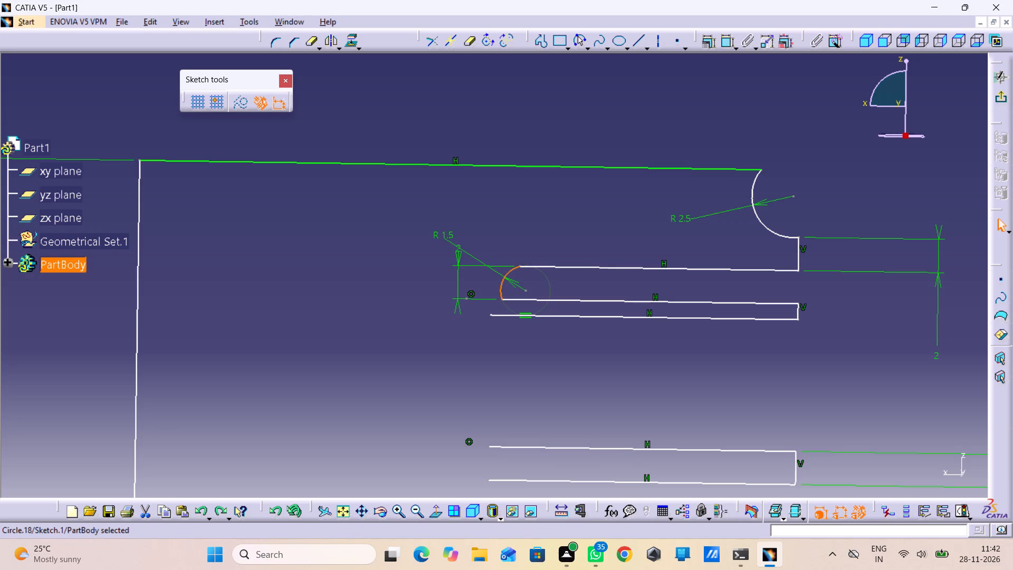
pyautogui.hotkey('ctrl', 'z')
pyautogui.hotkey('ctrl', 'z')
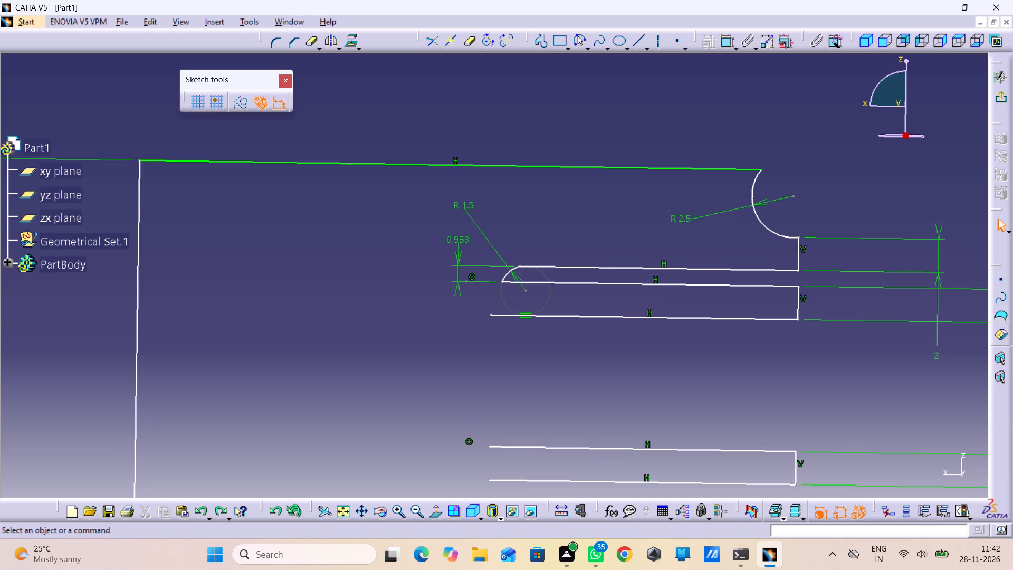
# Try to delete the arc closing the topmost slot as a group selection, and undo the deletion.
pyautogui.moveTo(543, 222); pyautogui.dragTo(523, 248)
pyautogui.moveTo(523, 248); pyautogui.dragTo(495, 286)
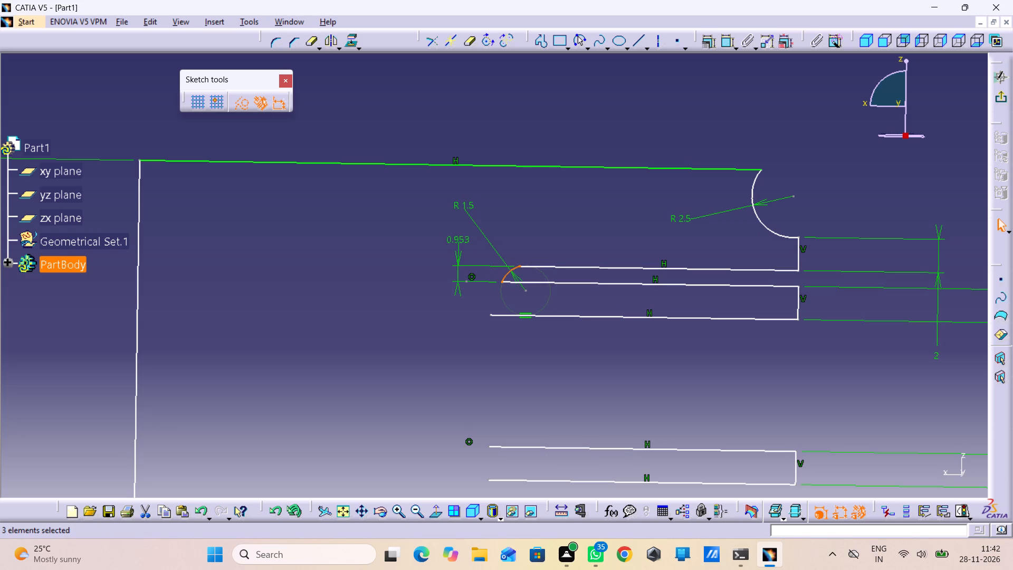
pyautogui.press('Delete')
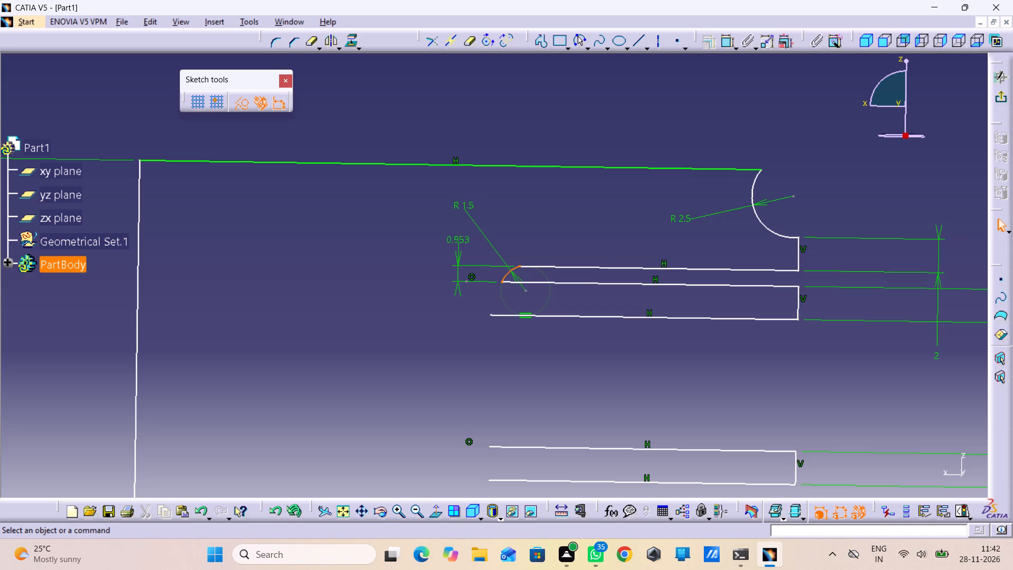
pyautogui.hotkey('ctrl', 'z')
# Delete the arc closing the inner end of the topmost slot.
pyautogui.click(521, 239)
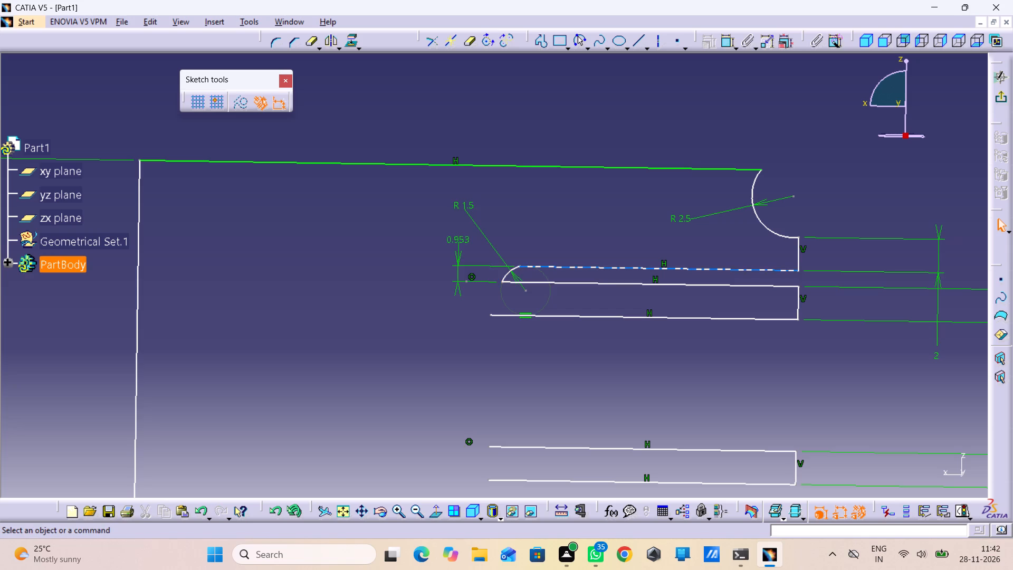
pyautogui.rightClick(508, 277)
pyautogui.press('Delete')
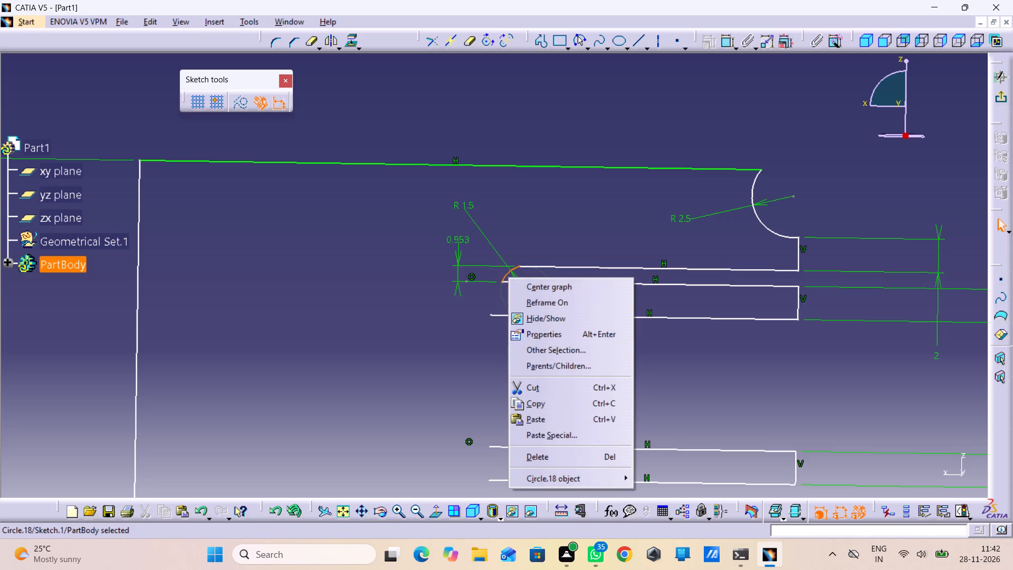
pyautogui.click(619, 231)
pyautogui.press('Delete')
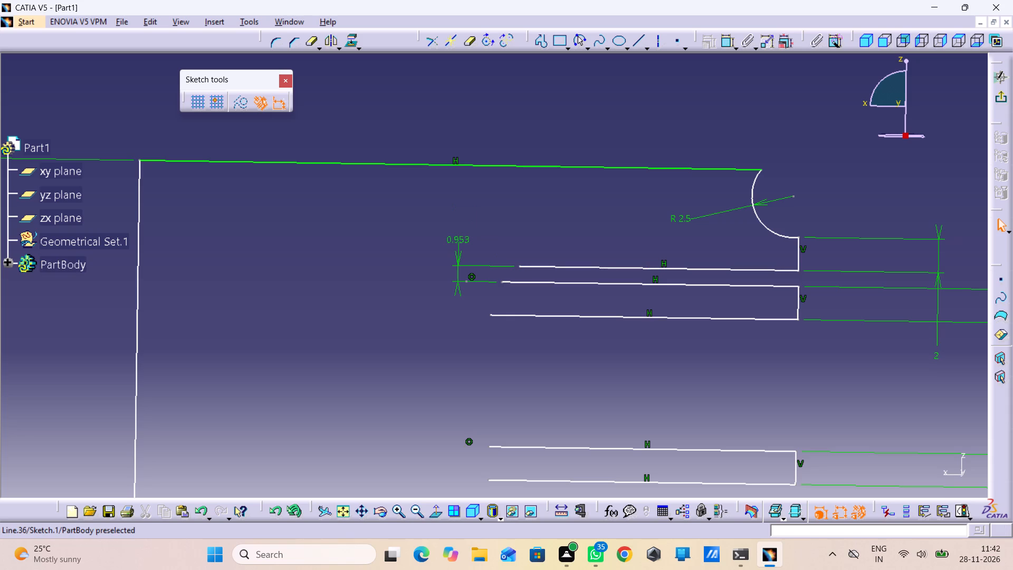
# Set the vertical distance between the topmost slot's two horizontal edges to 2 mm and place its value above the slot.
pyautogui.moveTo(697, 267); pyautogui.dragTo(524, 283, button='middle')
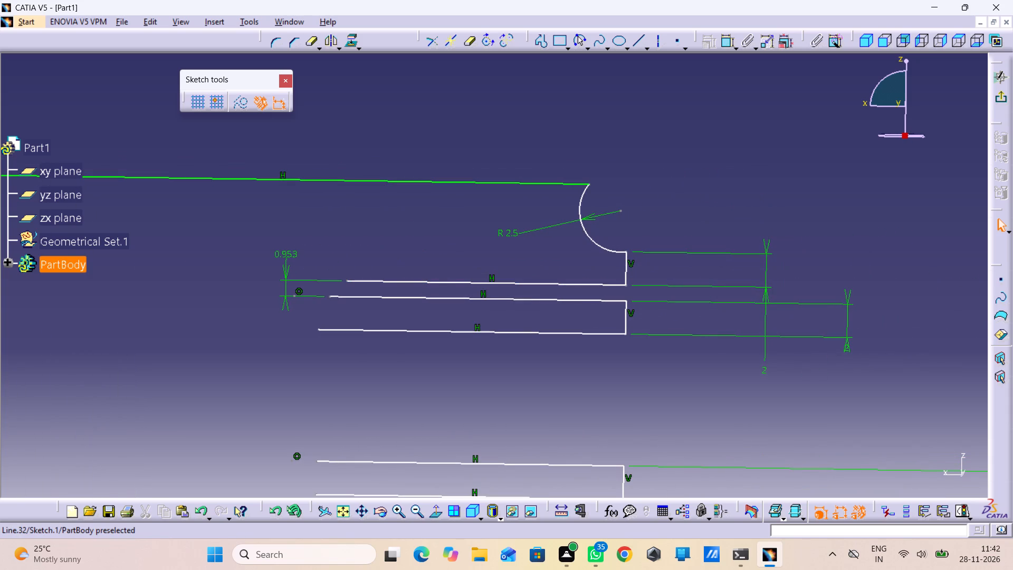
pyautogui.doubleClick(292, 257)
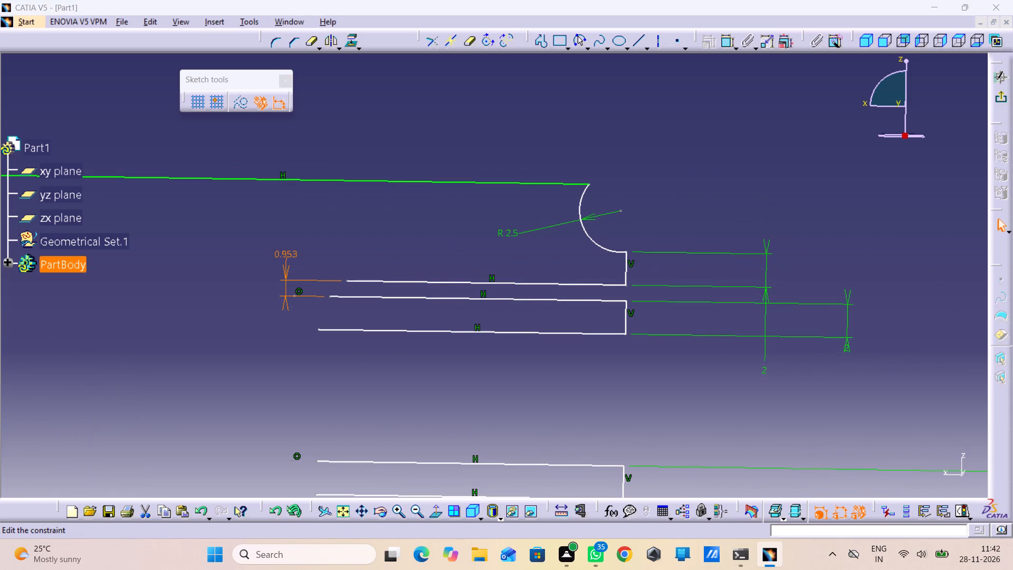
pyautogui.press('2')
pyautogui.press('Return')
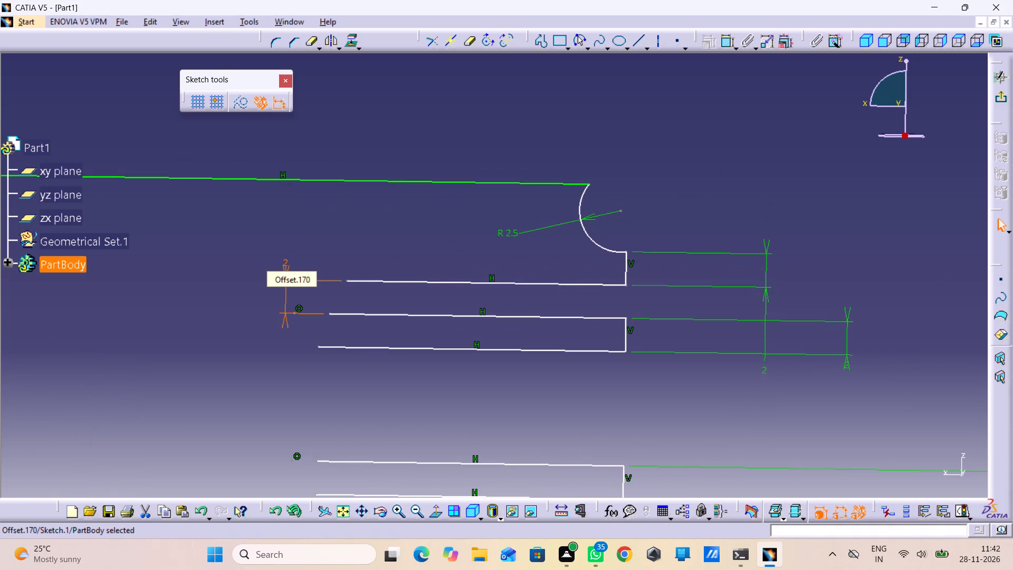
pyautogui.moveTo(292, 256); pyautogui.dragTo(304, 246)
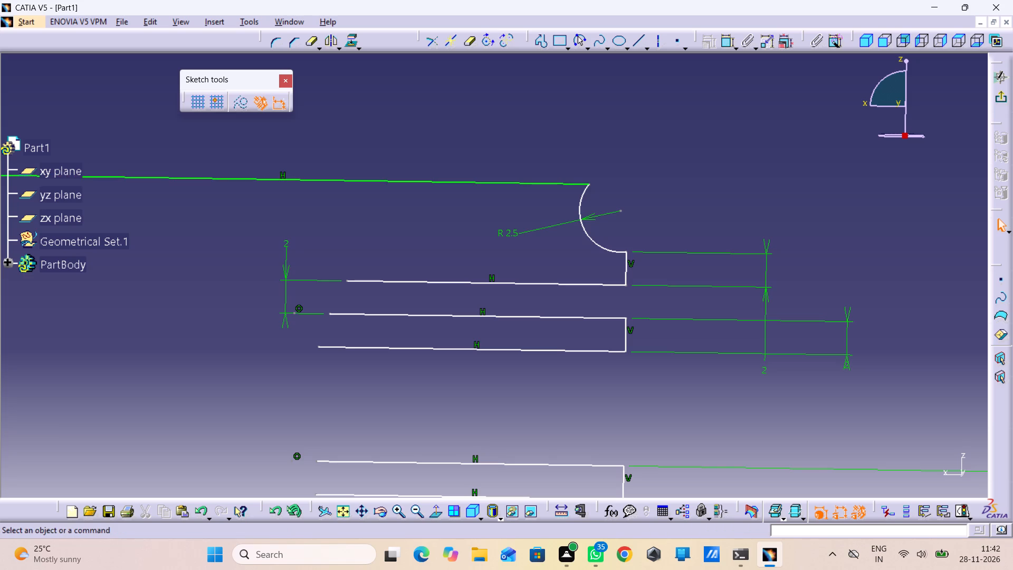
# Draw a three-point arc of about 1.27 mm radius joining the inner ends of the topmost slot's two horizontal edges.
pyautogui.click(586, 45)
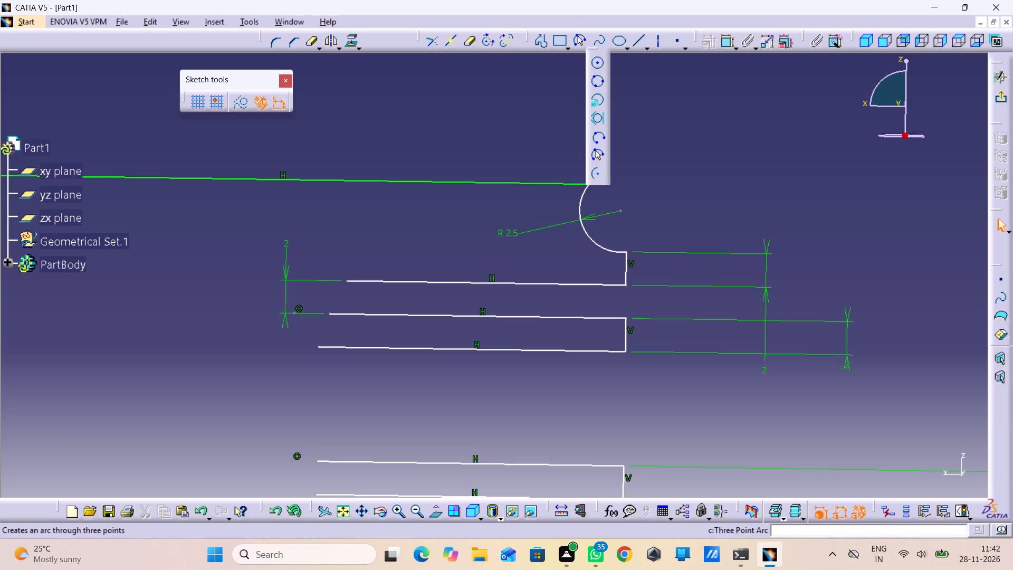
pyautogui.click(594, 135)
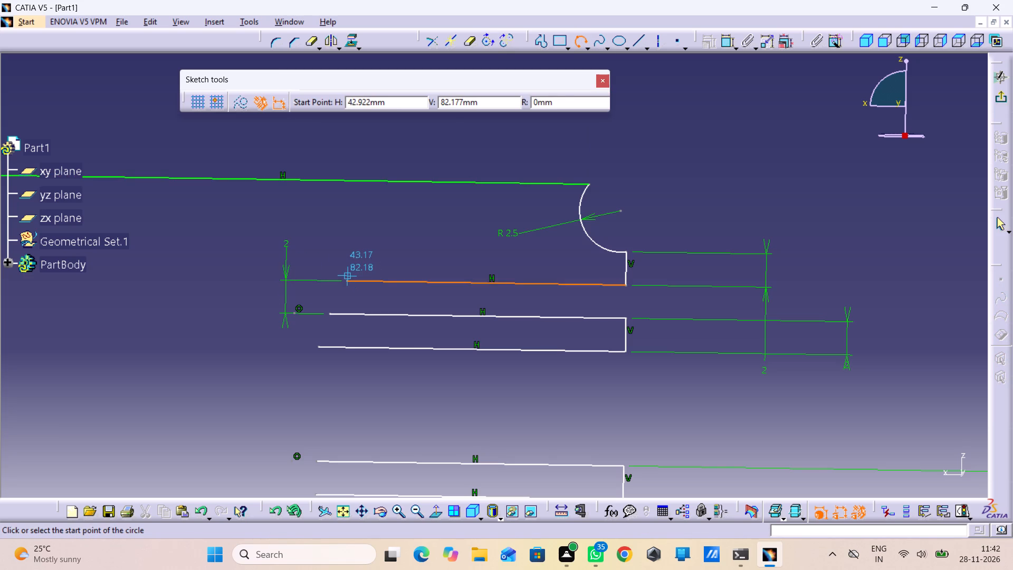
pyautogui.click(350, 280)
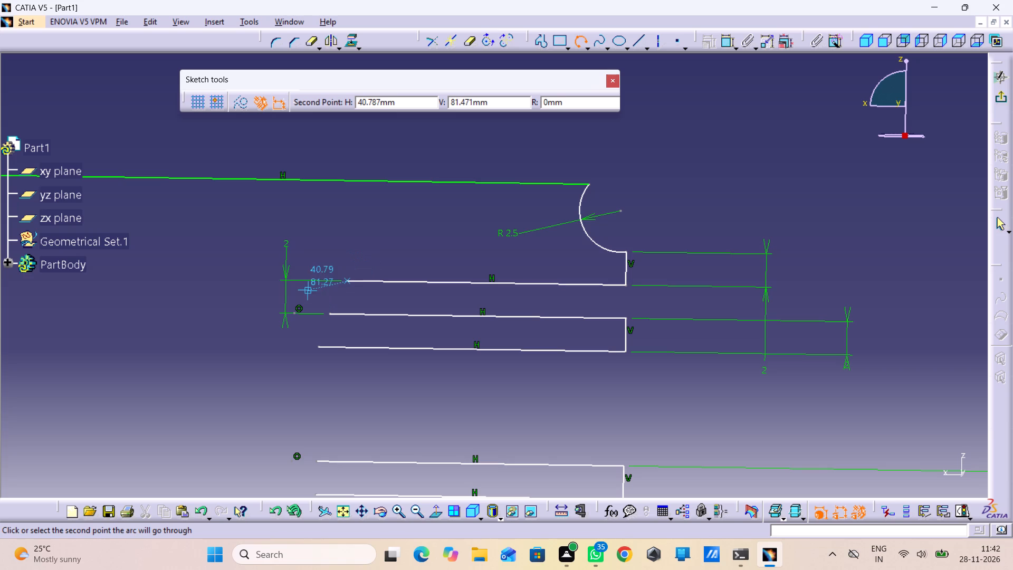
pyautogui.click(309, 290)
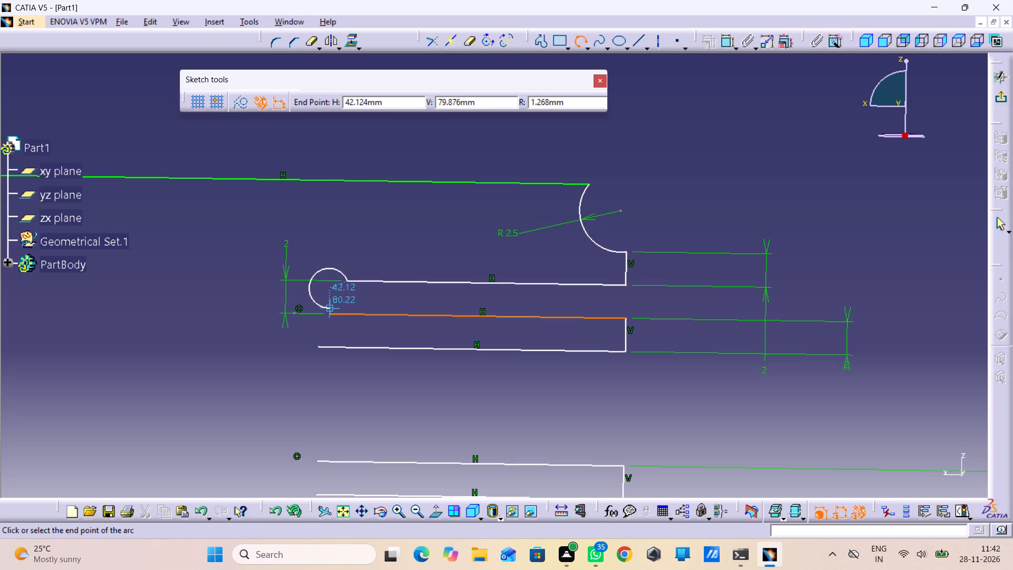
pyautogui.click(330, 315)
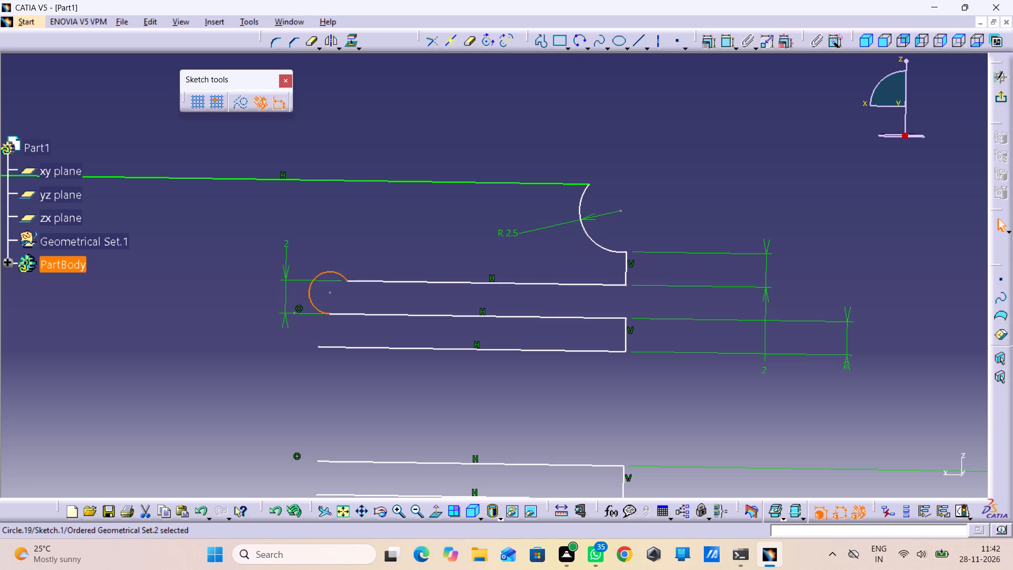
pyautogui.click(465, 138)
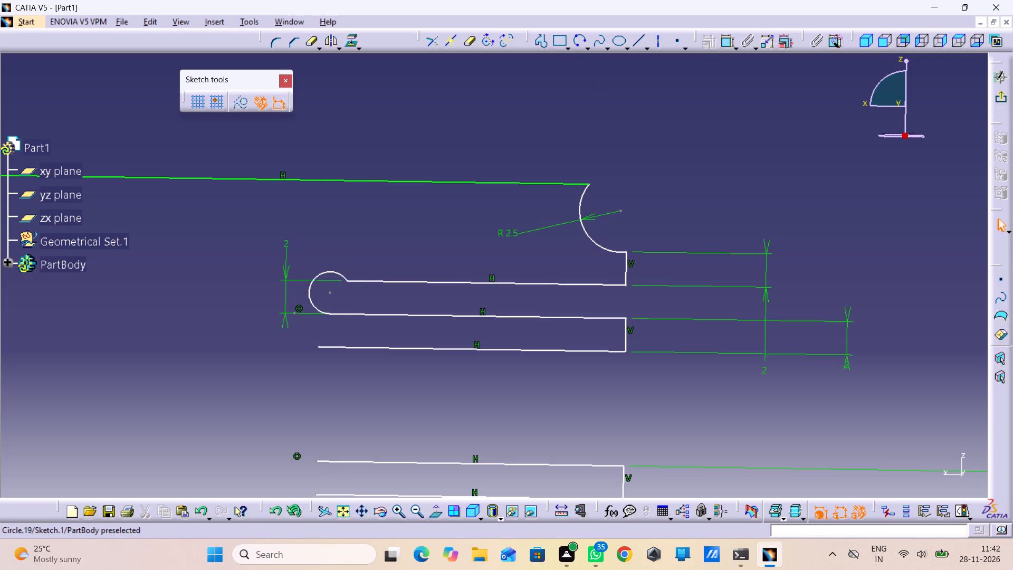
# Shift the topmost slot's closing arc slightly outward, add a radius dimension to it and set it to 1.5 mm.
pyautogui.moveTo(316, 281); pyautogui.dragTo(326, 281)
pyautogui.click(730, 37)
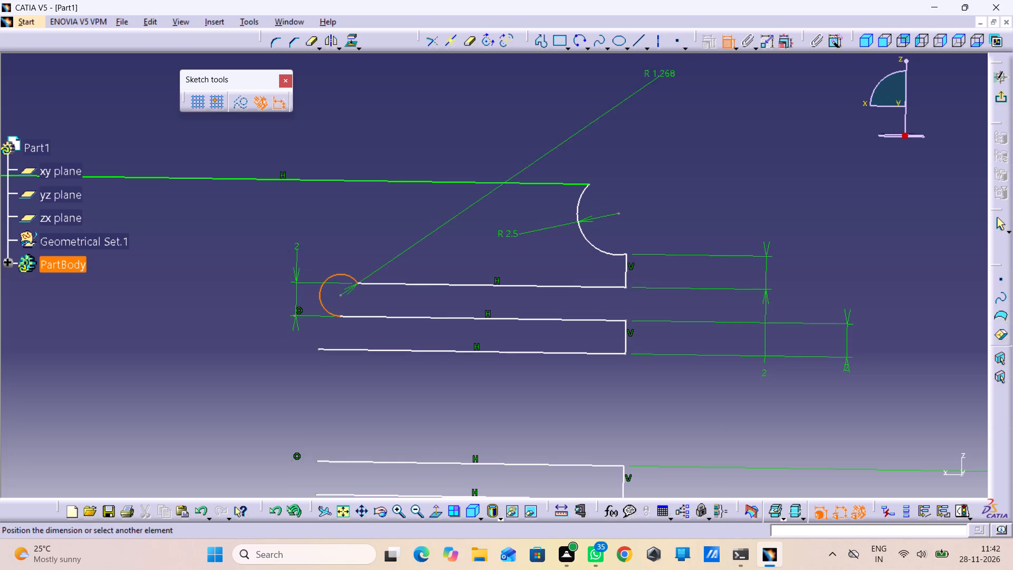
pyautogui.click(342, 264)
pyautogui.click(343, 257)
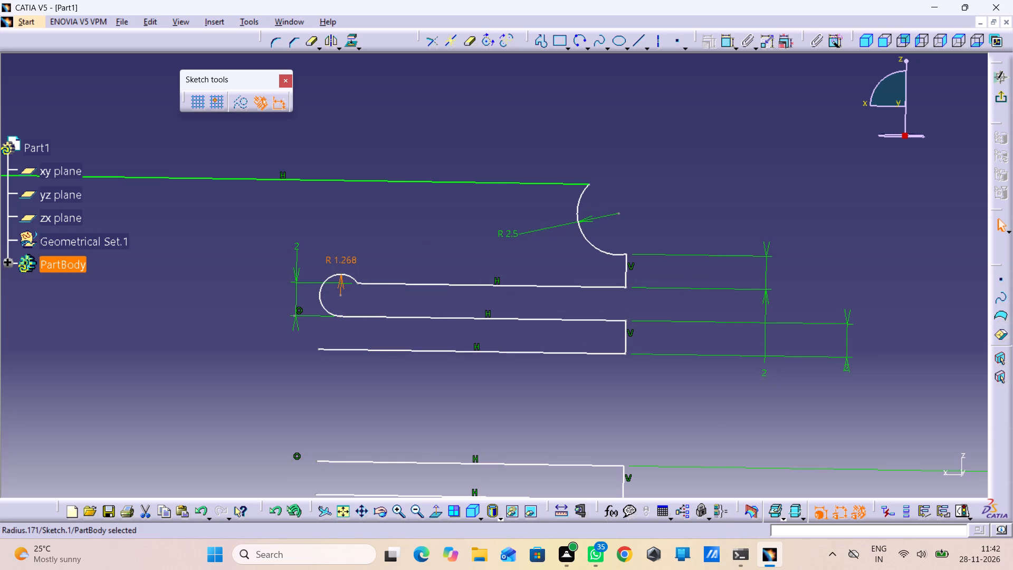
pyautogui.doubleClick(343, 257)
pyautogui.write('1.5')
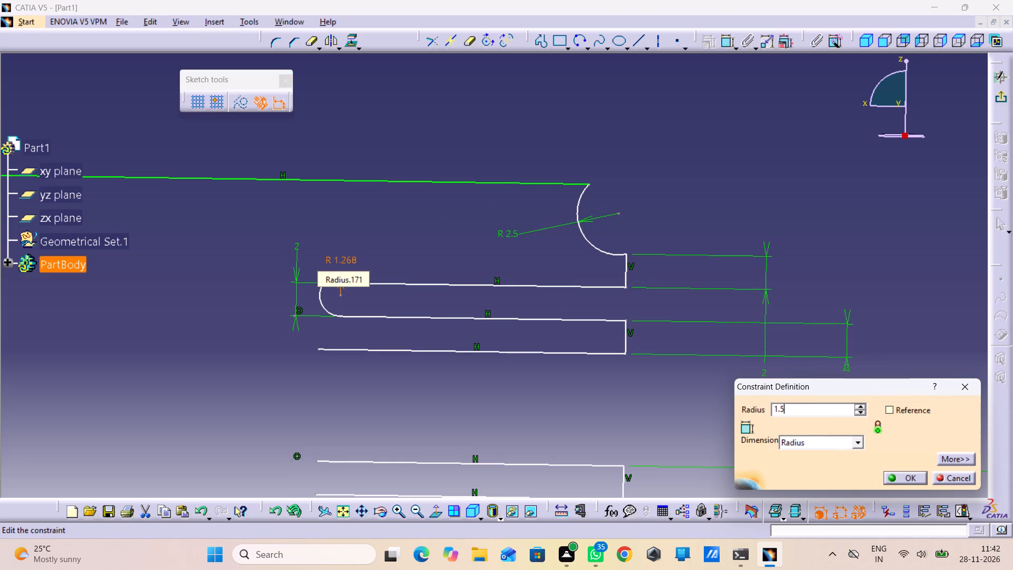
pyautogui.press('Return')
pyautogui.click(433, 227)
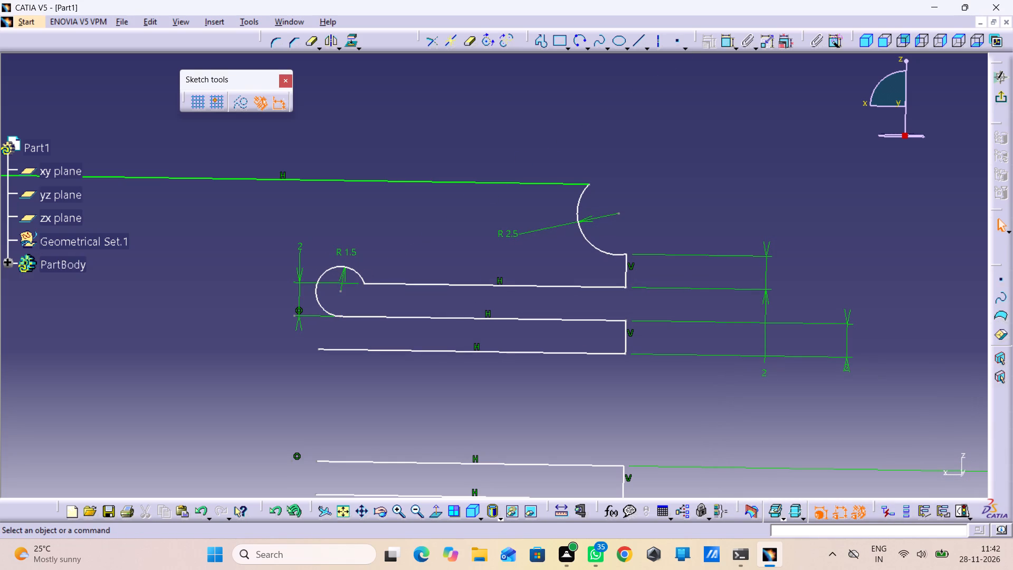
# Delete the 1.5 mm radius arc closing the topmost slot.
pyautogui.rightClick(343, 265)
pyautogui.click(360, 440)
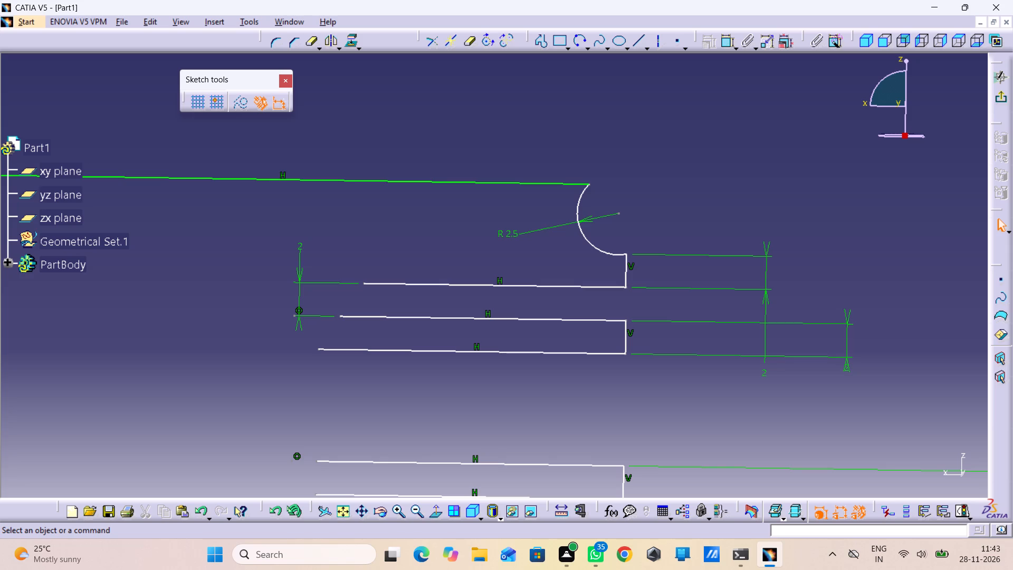
# Delete the entire stepped, finned profile together with all its dimensions and constraints from the sketch.
pyautogui.moveTo(652, 133); pyautogui.dragTo(654, 157, button='middle')
pyautogui.rightClick(652, 131)
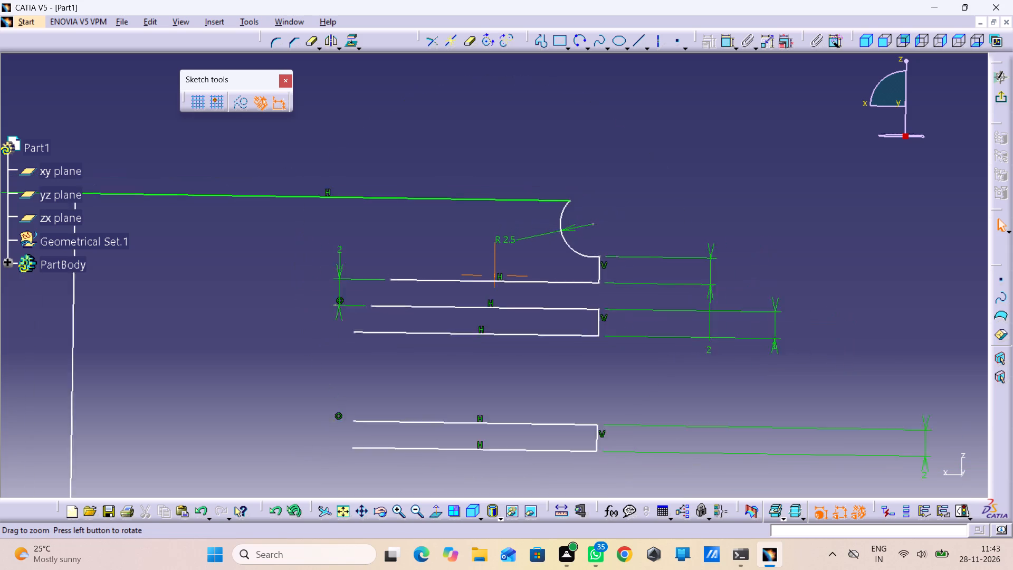
pyautogui.moveTo(654, 157); pyautogui.dragTo(679, 287, button='middle')
pyautogui.moveTo(679, 281); pyautogui.dragTo(667, 166, button='middle')
pyautogui.middleClick(667, 166)
pyautogui.rightClick(667, 166)
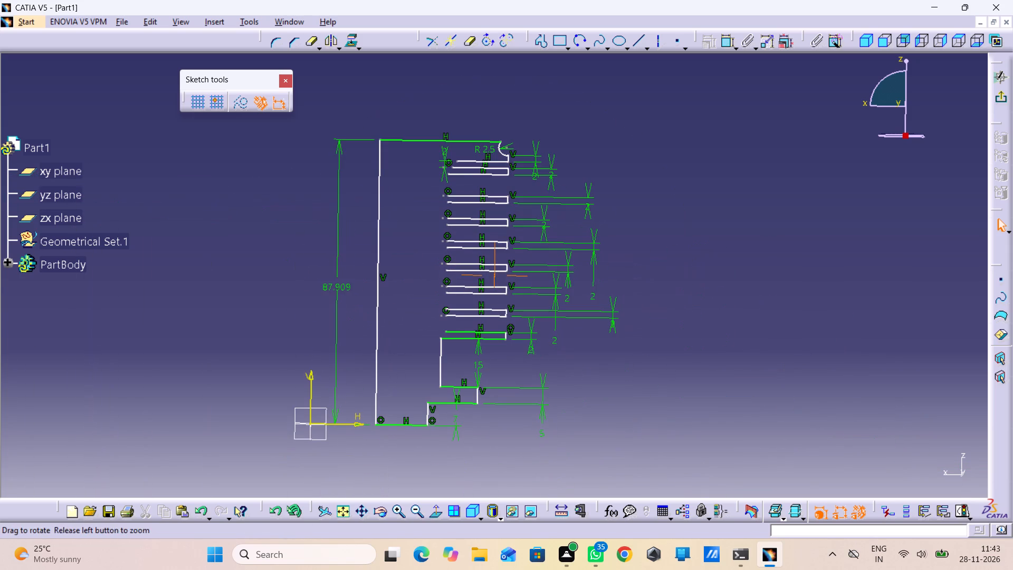
pyautogui.moveTo(676, 87); pyautogui.dragTo(245, 477)
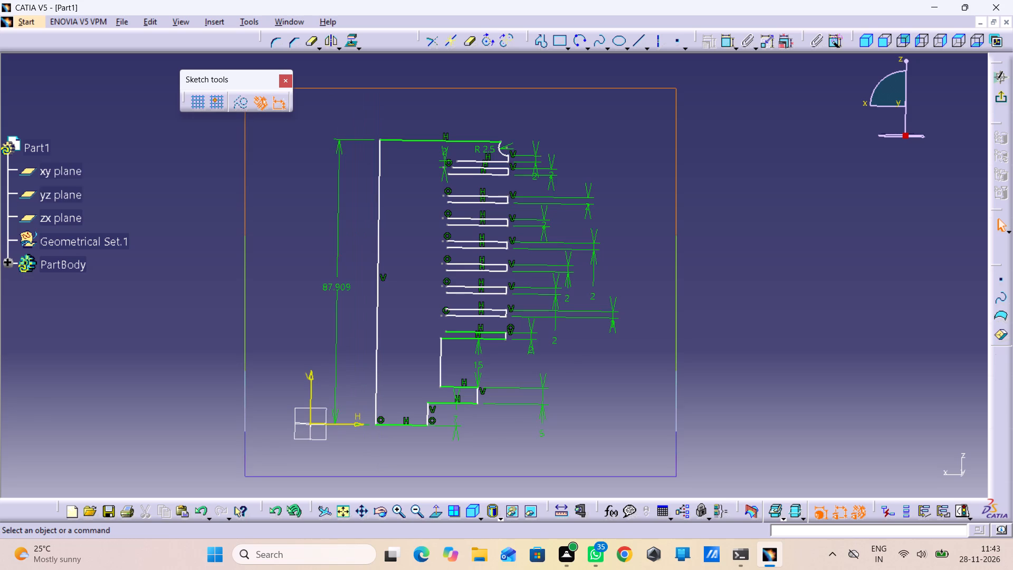
pyautogui.moveTo(245, 477); pyautogui.dragTo(244, 477)
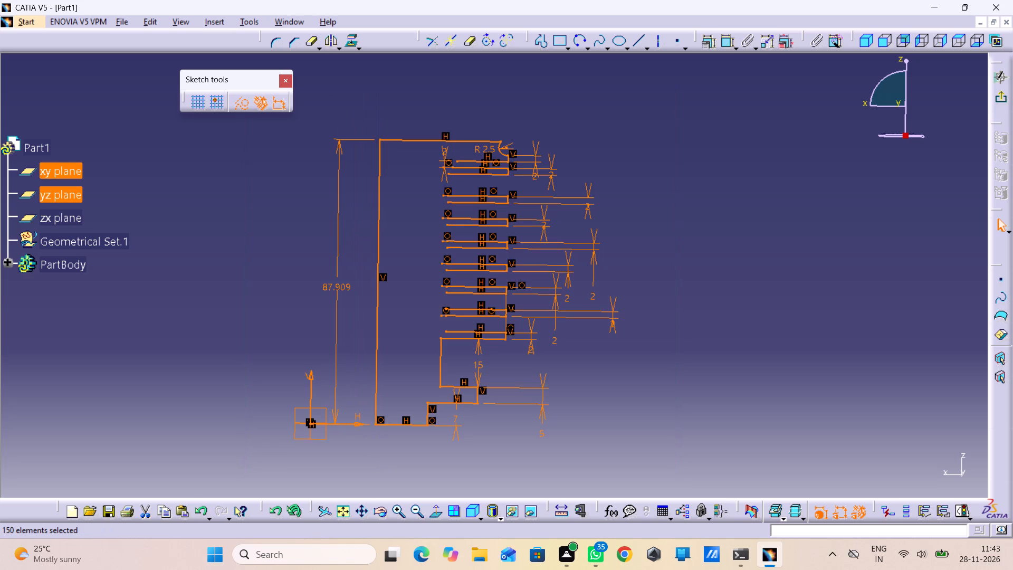
pyautogui.press('Delete')
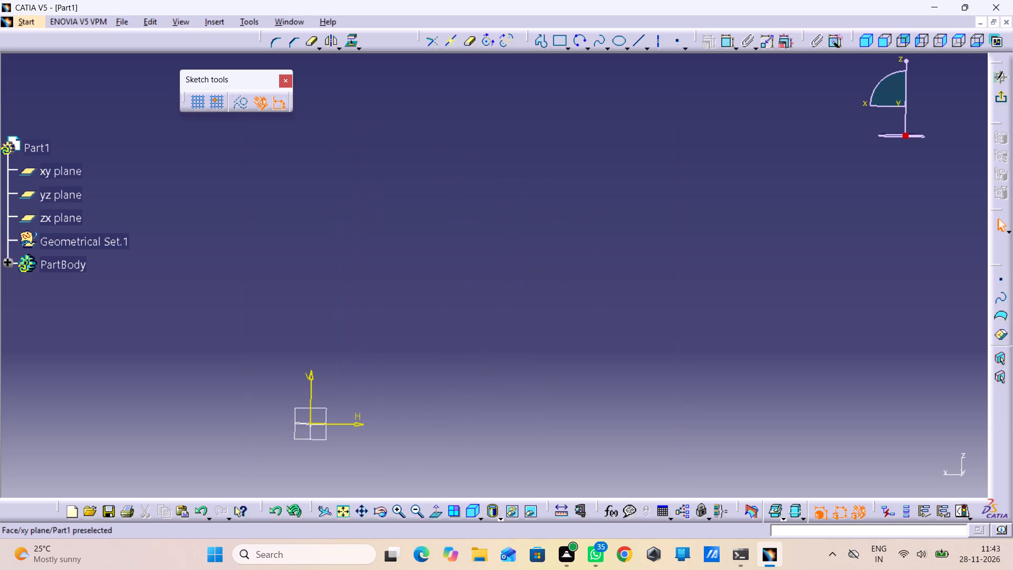
# Draw a centred rectangle about 11 mm wide and 21 mm high with its centre at the sketch origin.
pyautogui.click(346, 515)
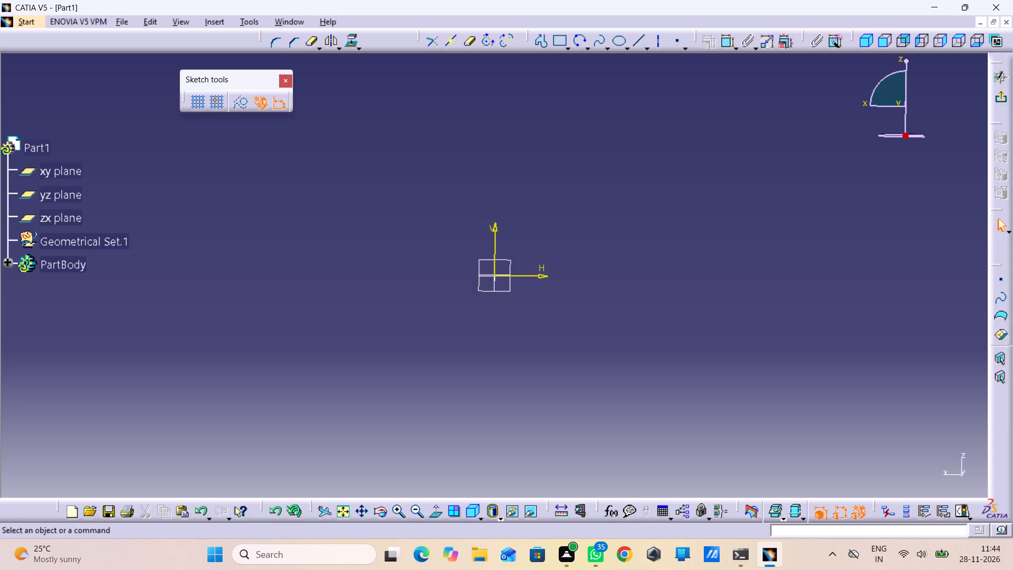
pyautogui.click(568, 46)
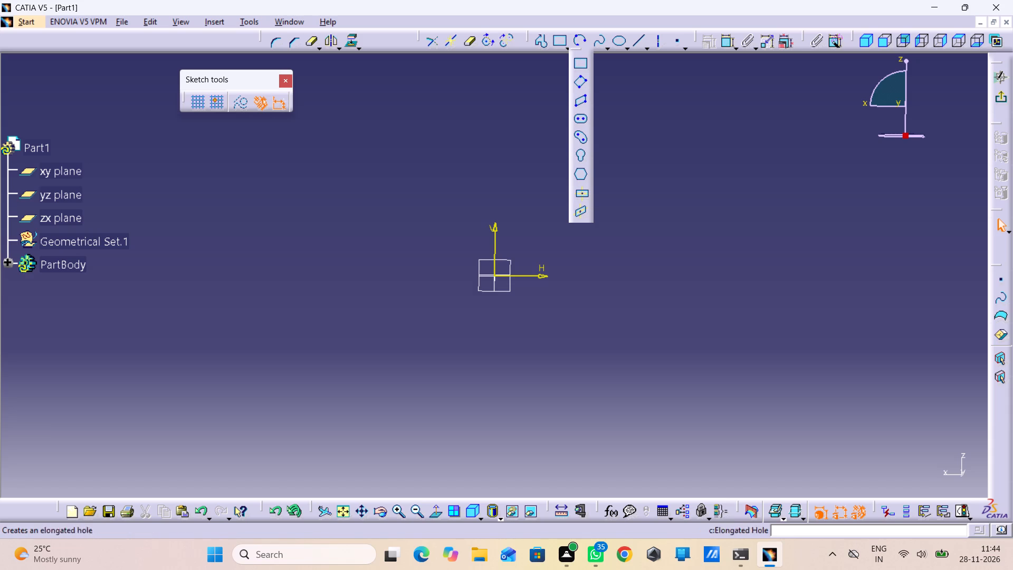
pyautogui.click(584, 188)
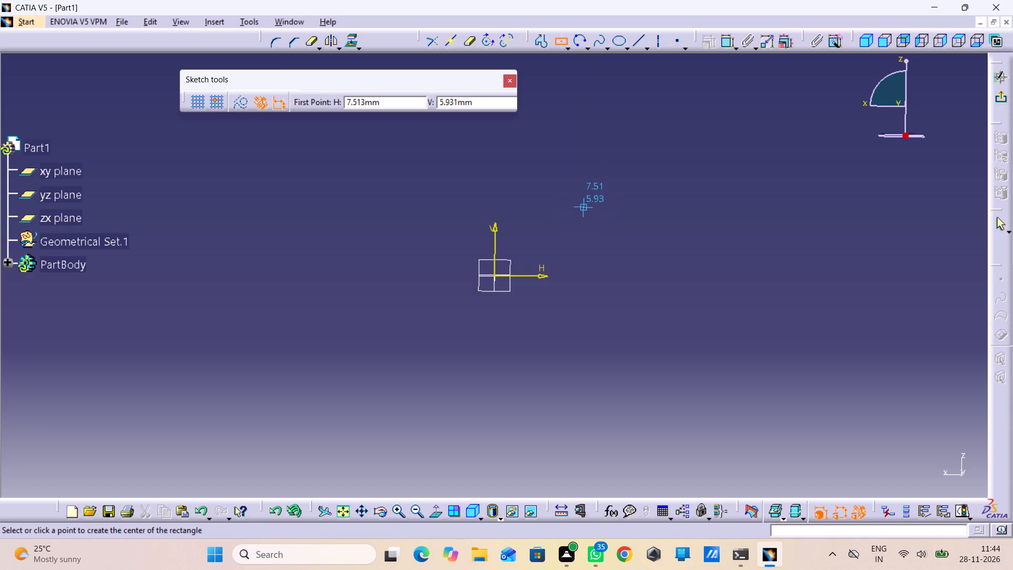
pyautogui.click(495, 278)
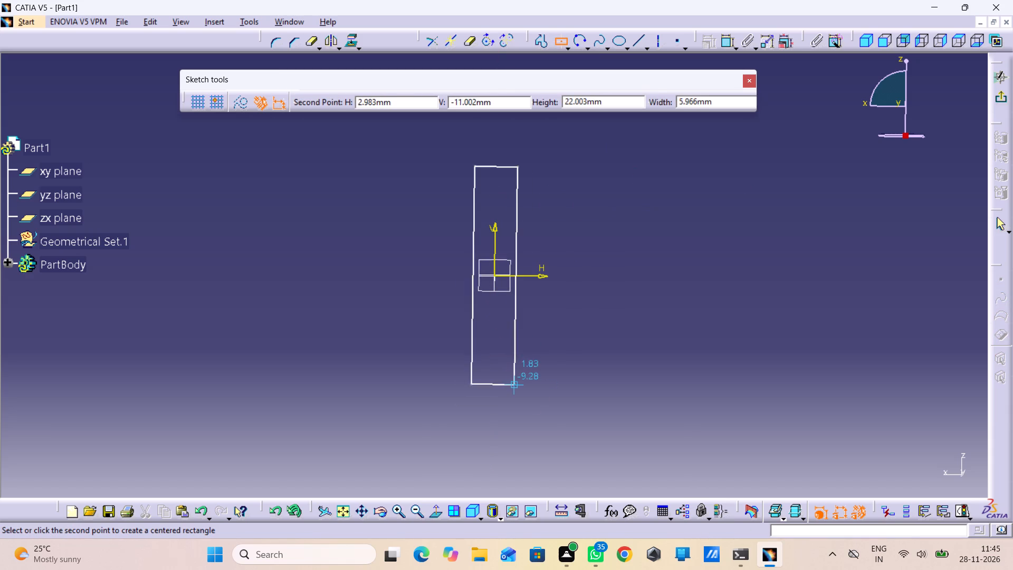
pyautogui.click(558, 399)
pyautogui.click(635, 320)
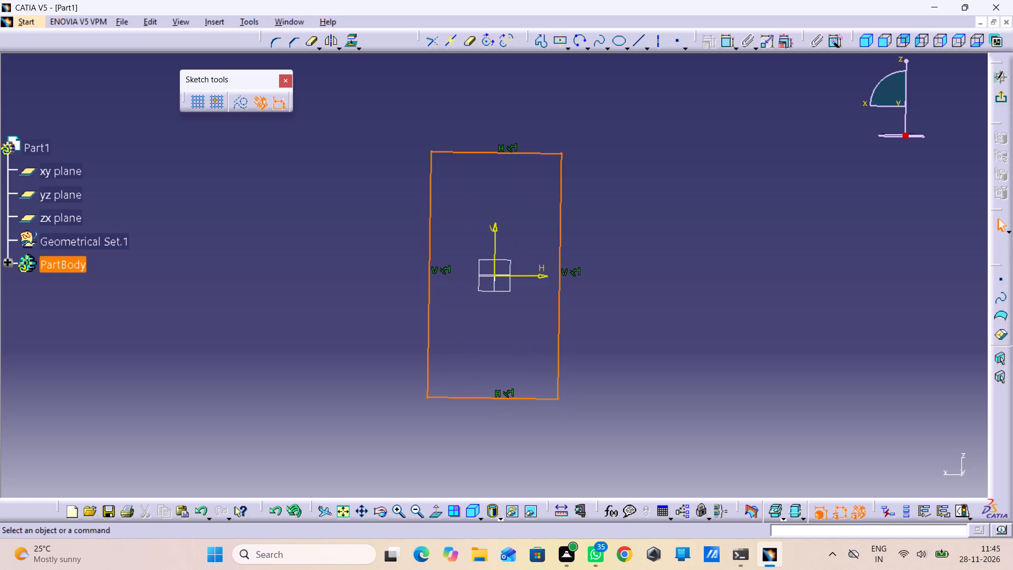
# View the sketch plane squarely, dimension the rectangle's right vertical edge and set its height to 72 mm.
pyautogui.click(437, 517)
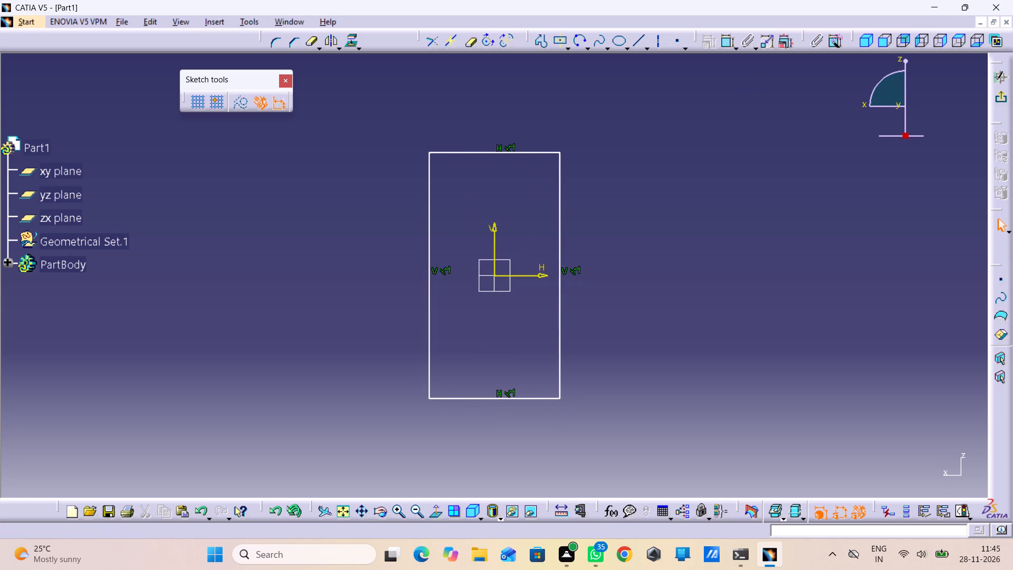
pyautogui.doubleClick(723, 44)
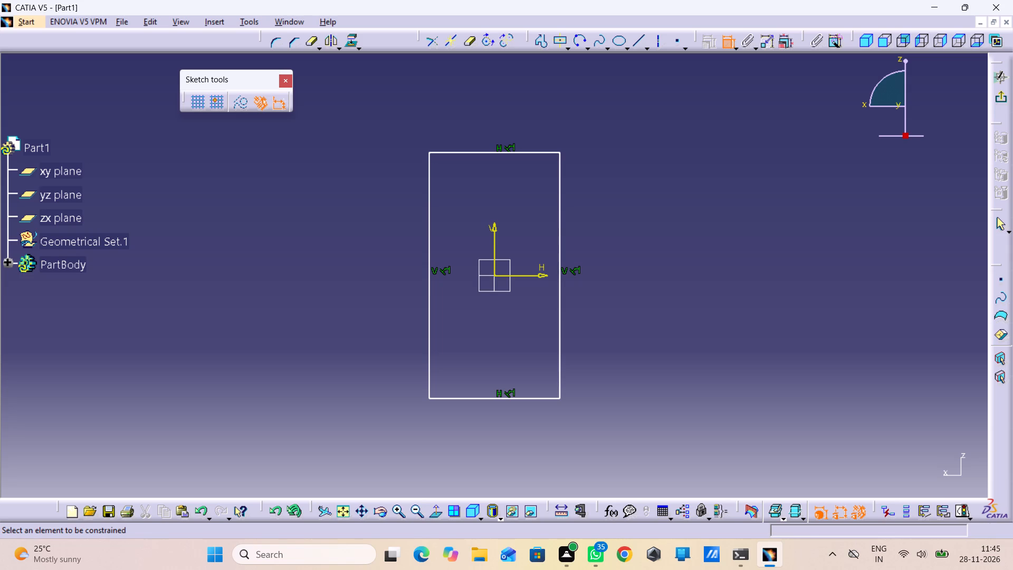
pyautogui.click(562, 308)
pyautogui.click(589, 305)
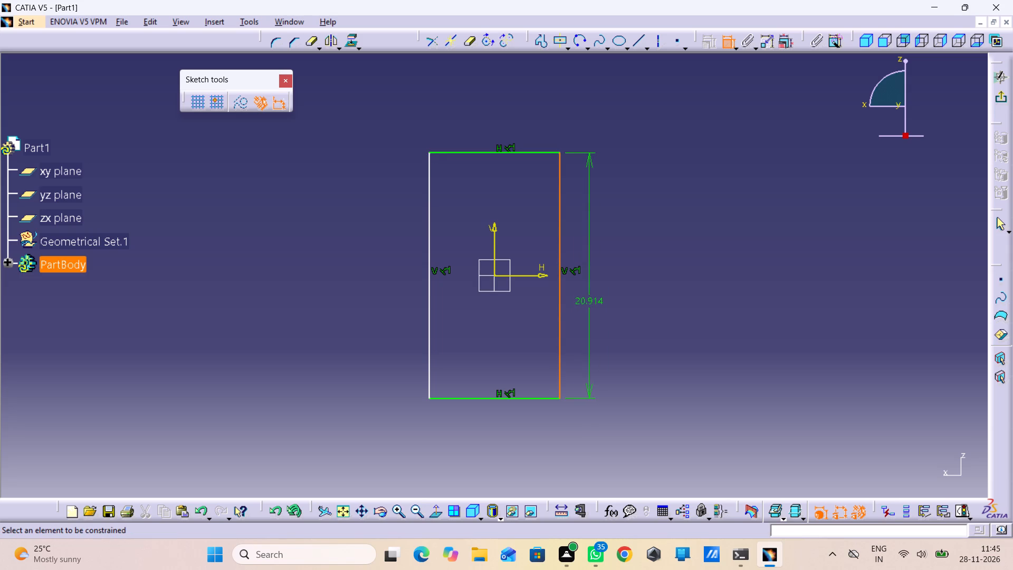
pyautogui.doubleClick(590, 302)
pyautogui.write('72')
pyautogui.press('Return')
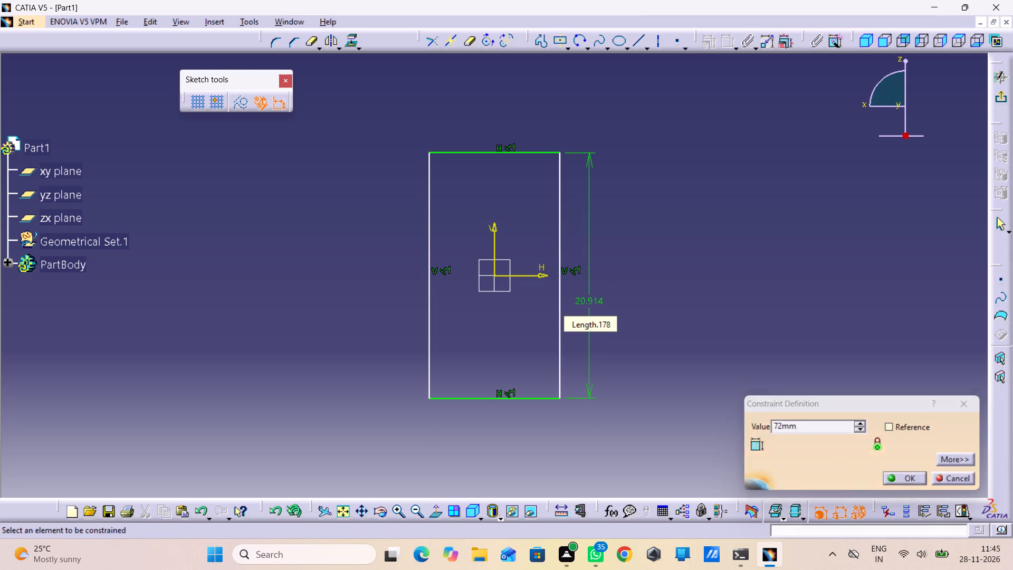
# Dimension the rectangle's top edge and set its width to 50 mm.
pyautogui.moveTo(632, 295); pyautogui.dragTo(632, 308, button='middle')
pyautogui.rightClick(633, 293)
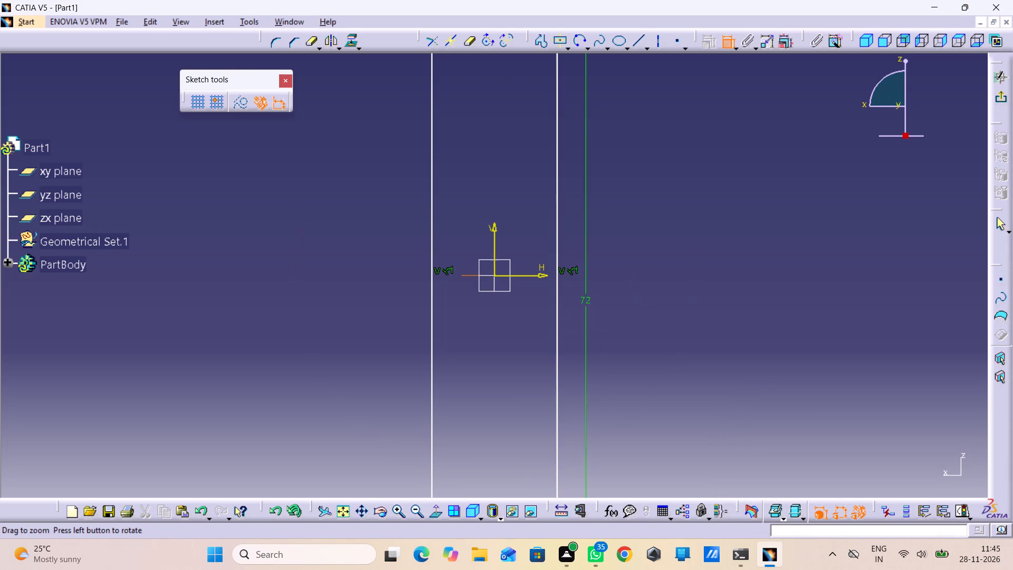
pyautogui.moveTo(632, 308); pyautogui.dragTo(616, 405, button='middle')
pyautogui.click(484, 142)
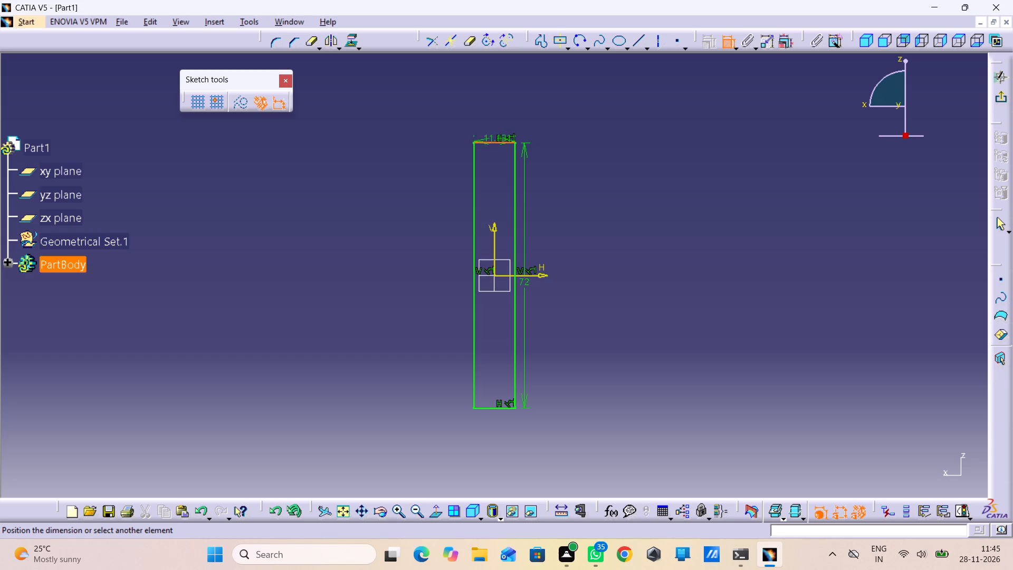
pyautogui.click(587, 134)
pyautogui.doubleClick(588, 134)
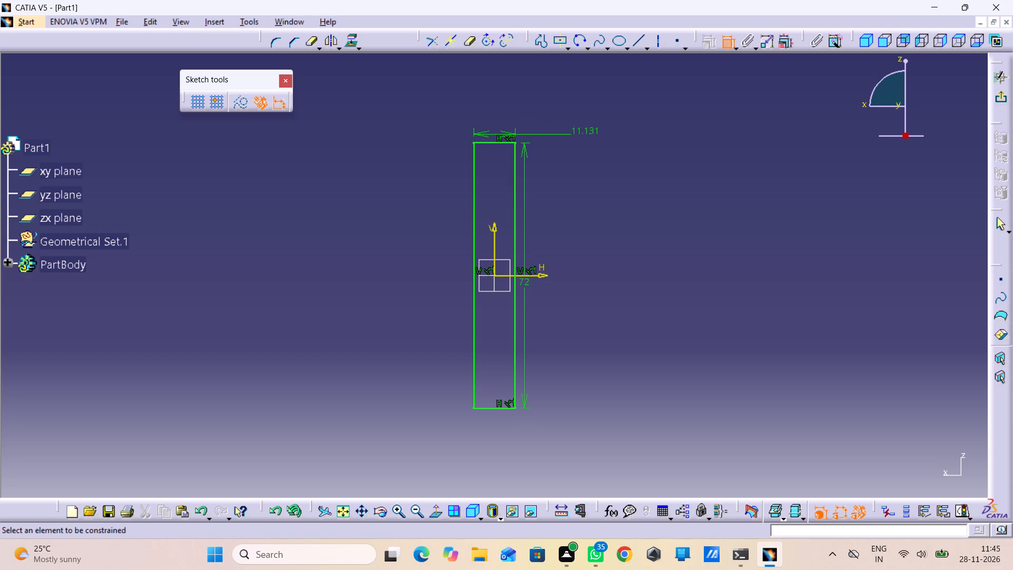
pyautogui.doubleClick(588, 134)
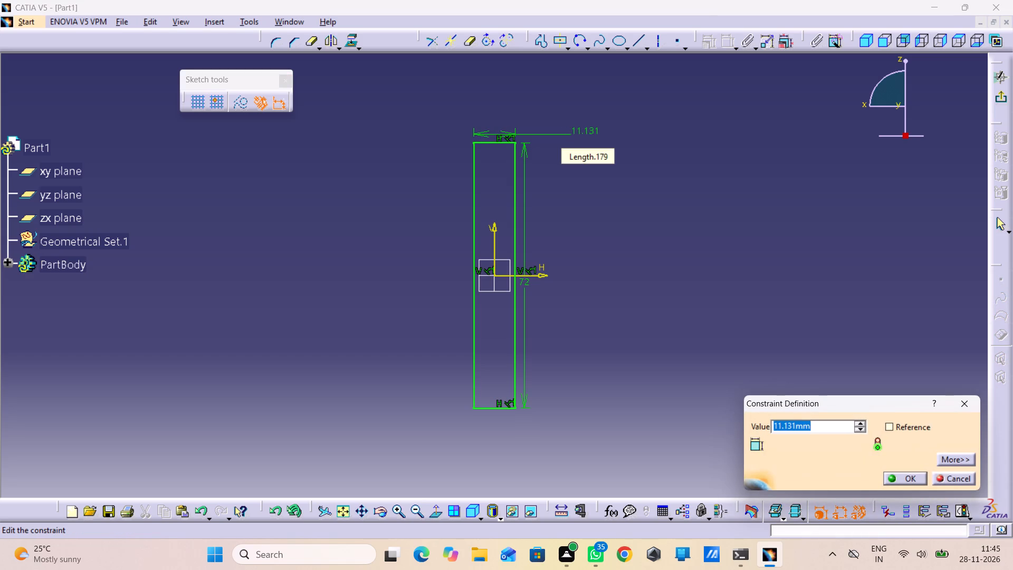
pyautogui.write('50')
pyautogui.press('Return')
# Reposition the 50 mm width dimension clear above the rectangle's top edge, with its value roughly centred.
pyautogui.moveTo(588, 134); pyautogui.dragTo(537, 121)
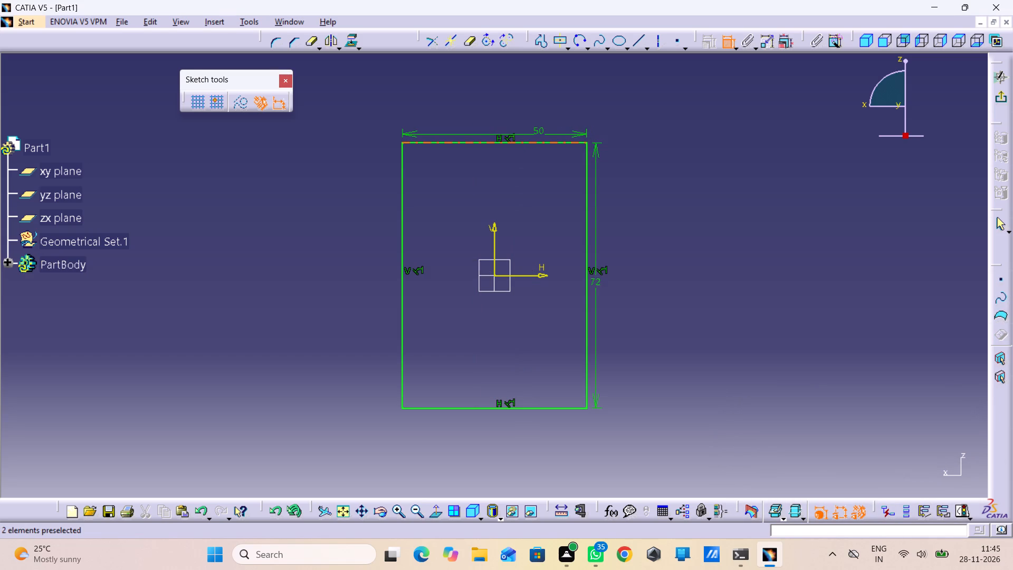
pyautogui.moveTo(527, 136); pyautogui.dragTo(461, 109)
pyautogui.moveTo(535, 105); pyautogui.dragTo(506, 110)
pyautogui.click(531, 96)
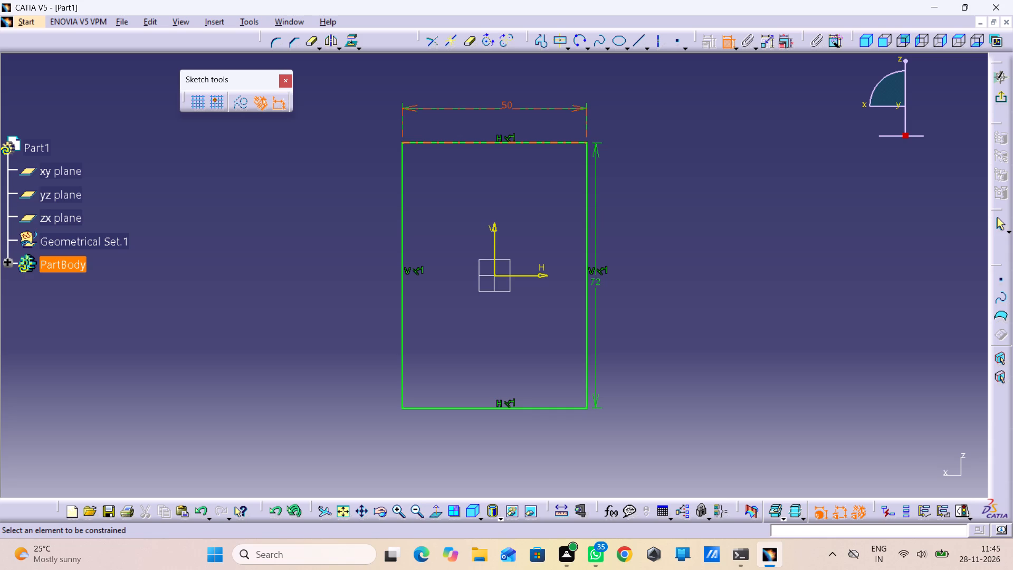
pyautogui.click(651, 102)
pyautogui.click(725, 35)
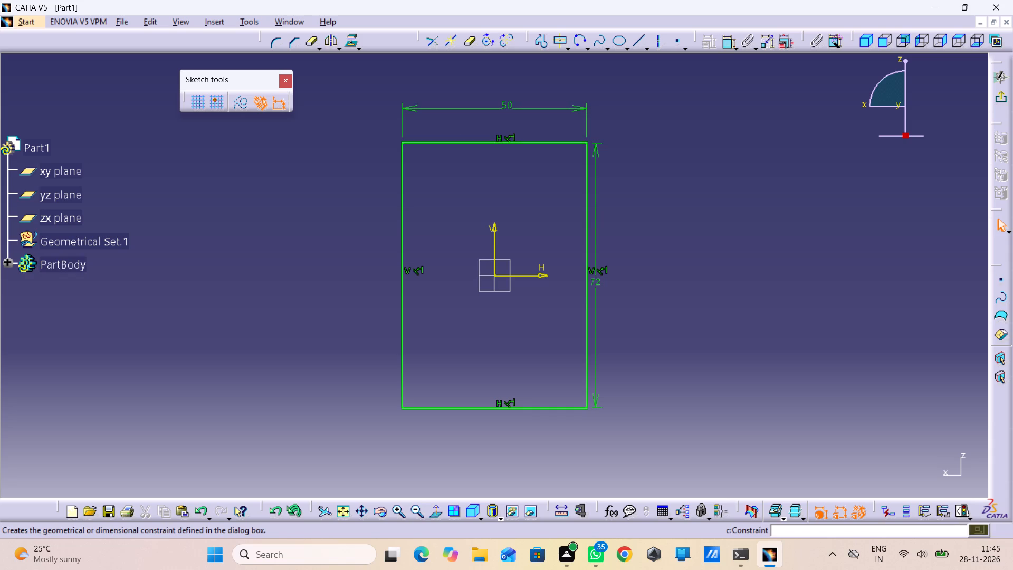
# Draw a slanted profile line about 72.6 mm long from the rectangle's upper-right corner inward to its bottom edge.
pyautogui.click(543, 41)
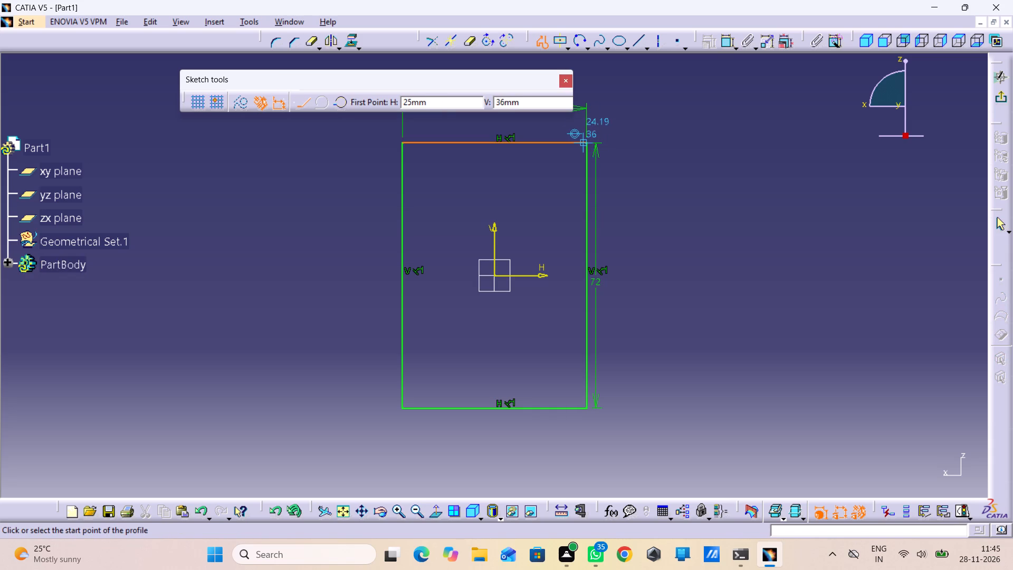
pyautogui.click(587, 141)
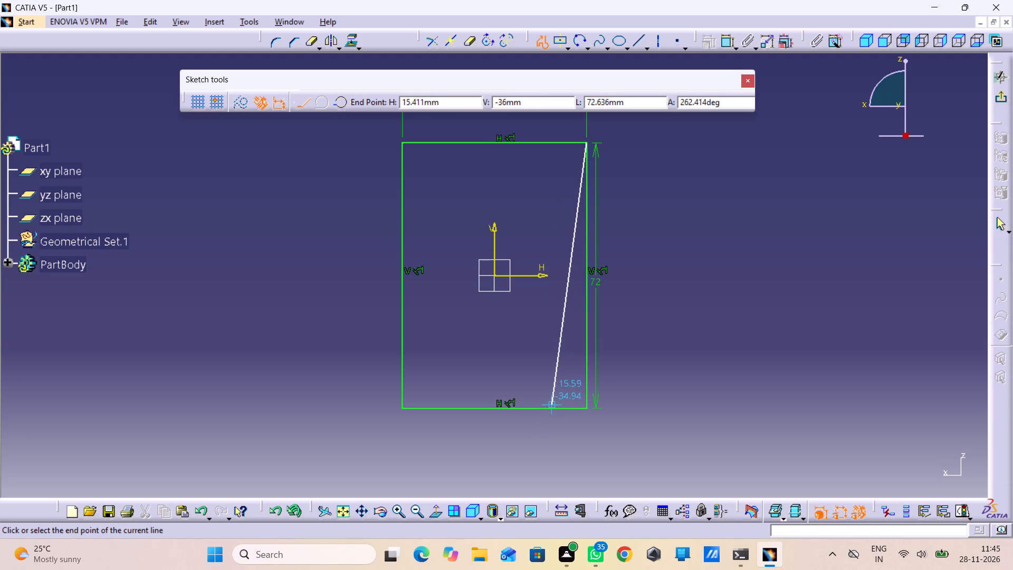
pyautogui.click(552, 408)
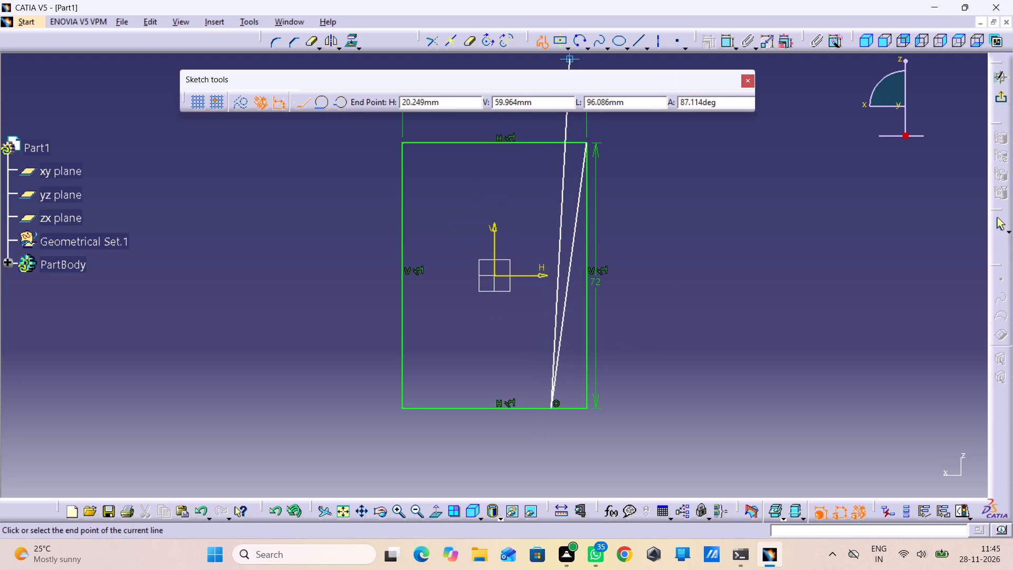
pyautogui.click(540, 41)
pyautogui.click(678, 126)
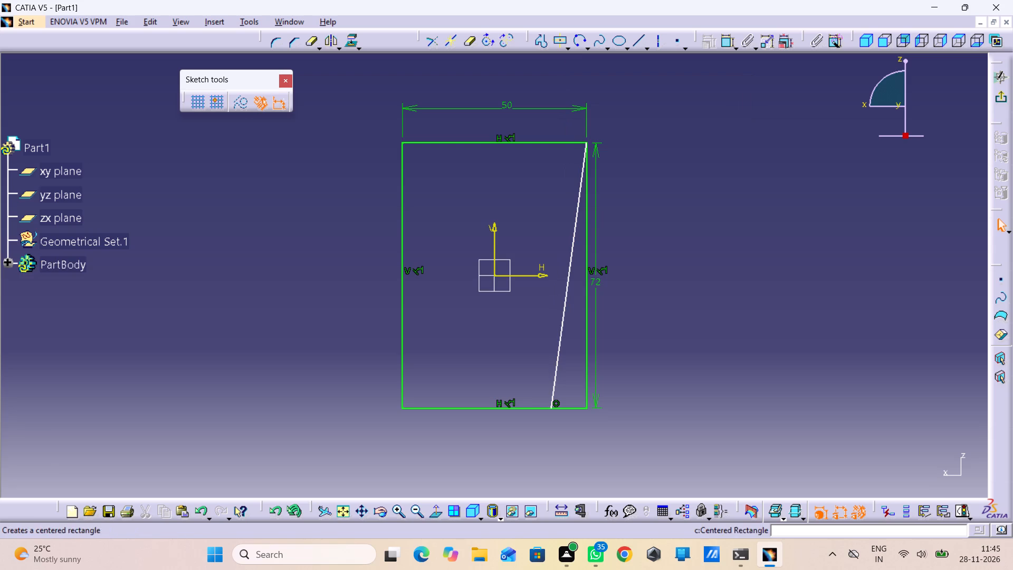
# Add an angle dimension between the slanted line and the rectangle's right edge and set it to 3 degrees.
pyautogui.doubleClick(723, 39)
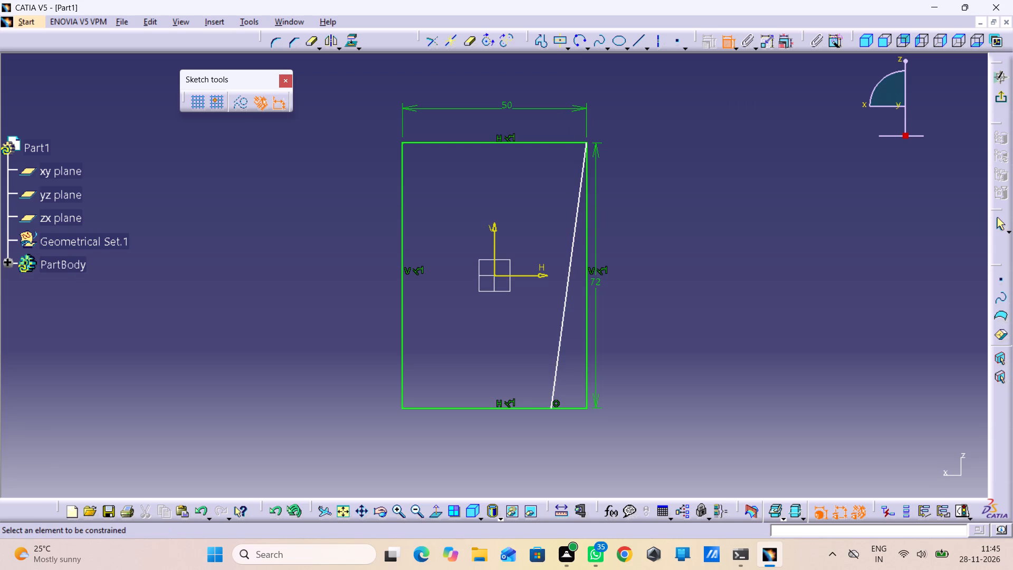
pyautogui.click(576, 227)
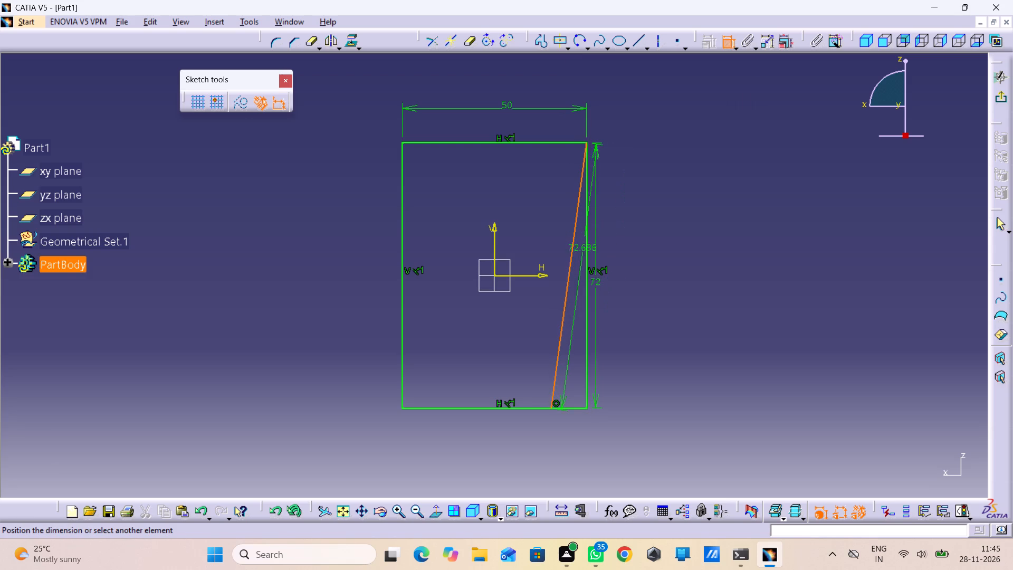
pyautogui.click(585, 288)
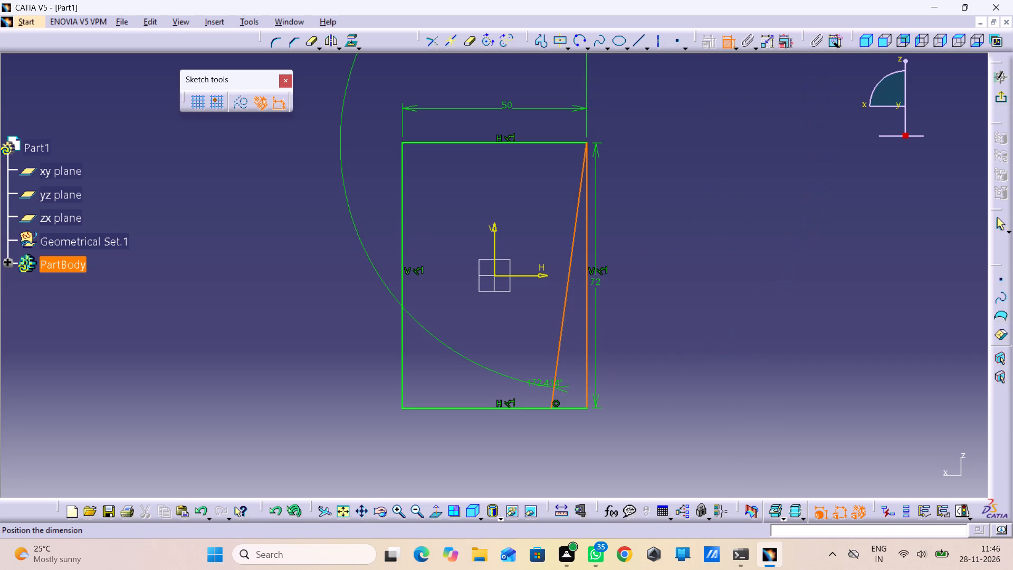
pyautogui.click(572, 389)
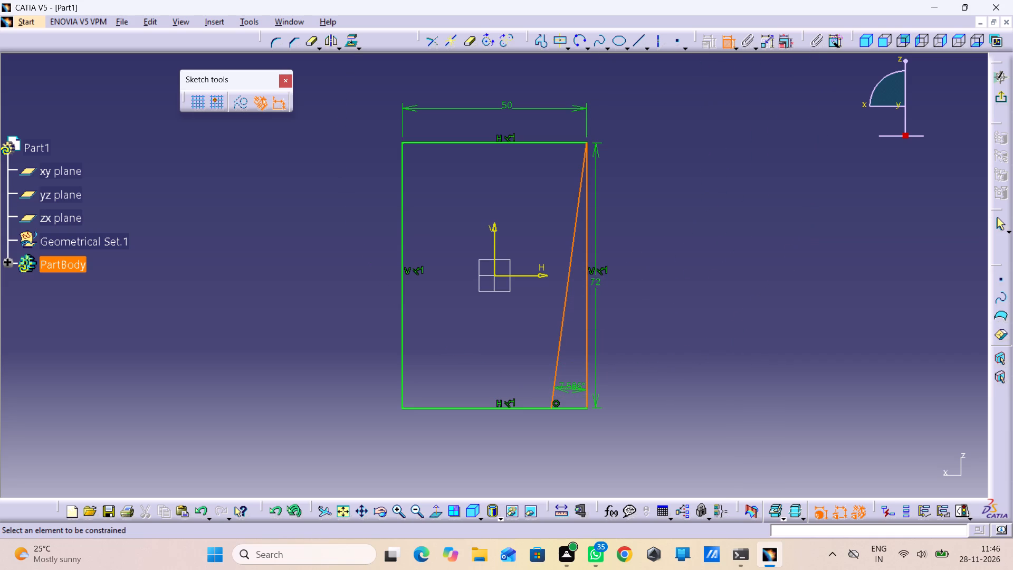
pyautogui.doubleClick(570, 386)
pyautogui.press('3')
pyautogui.press('Return')
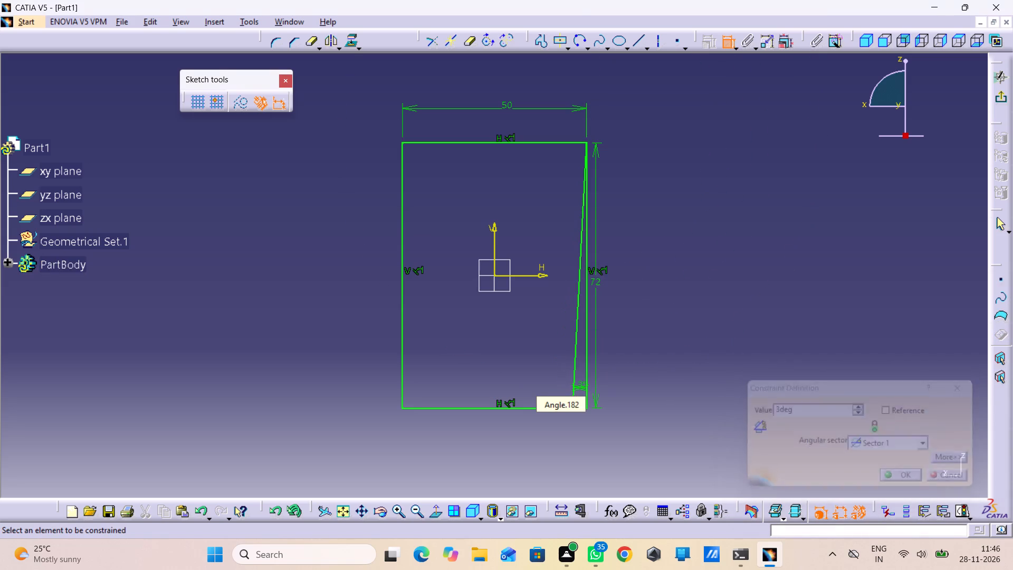
pyautogui.click(554, 354)
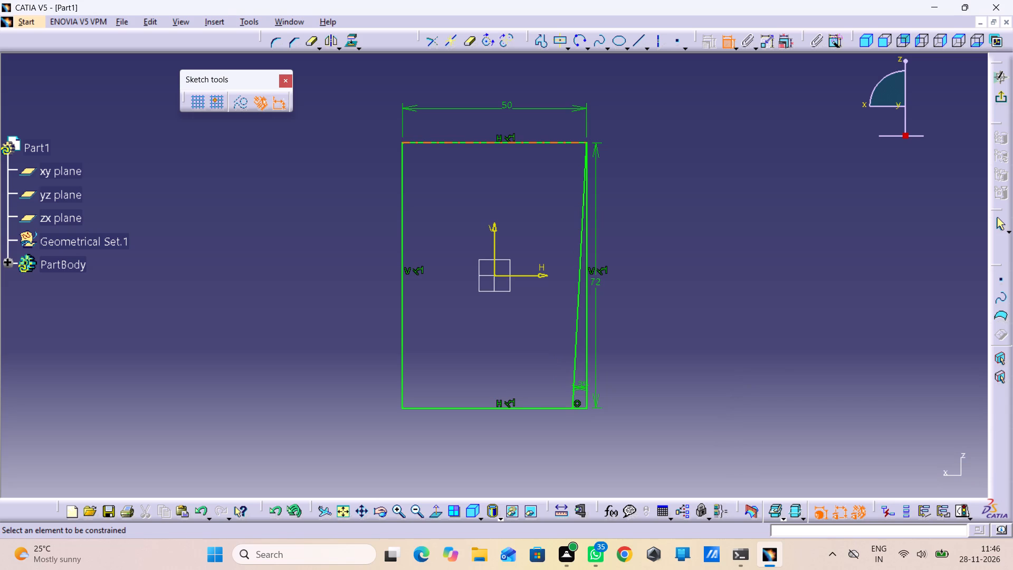
# Draw a slanted profile line about 72.3 mm long from the rectangle's upper-left corner inward to its bottom edge.
pyautogui.click(538, 45)
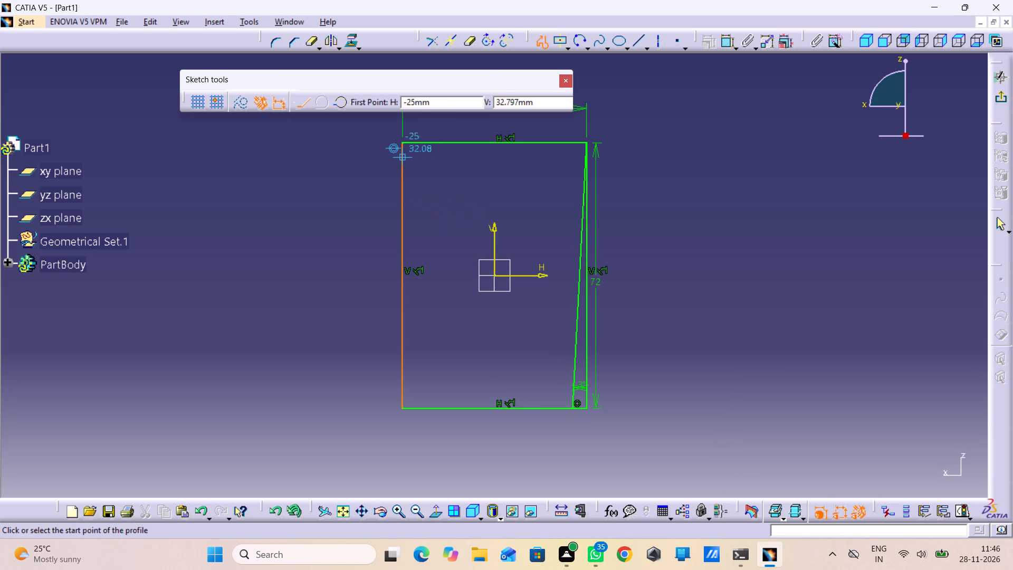
pyautogui.click(404, 141)
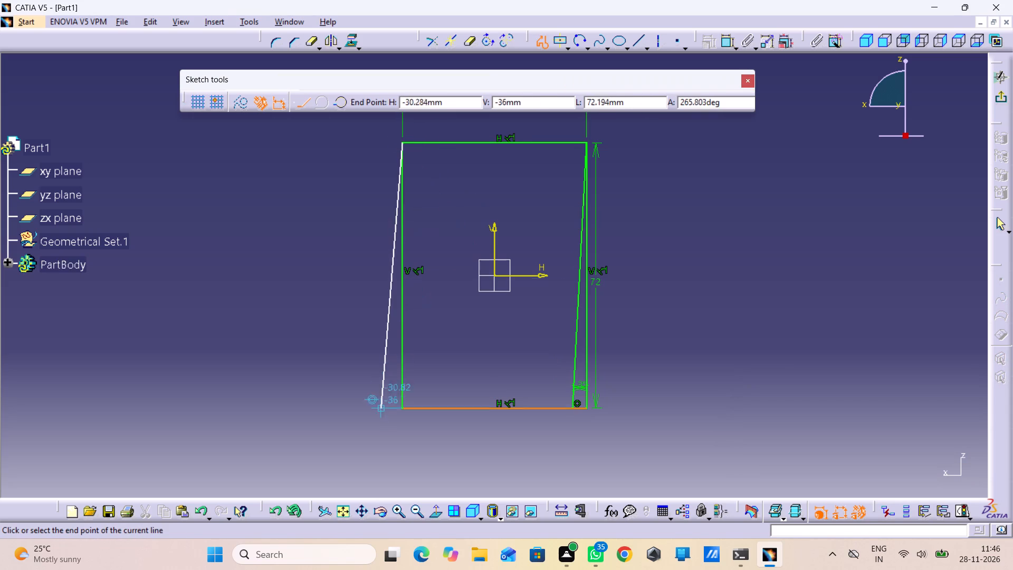
pyautogui.click(426, 408)
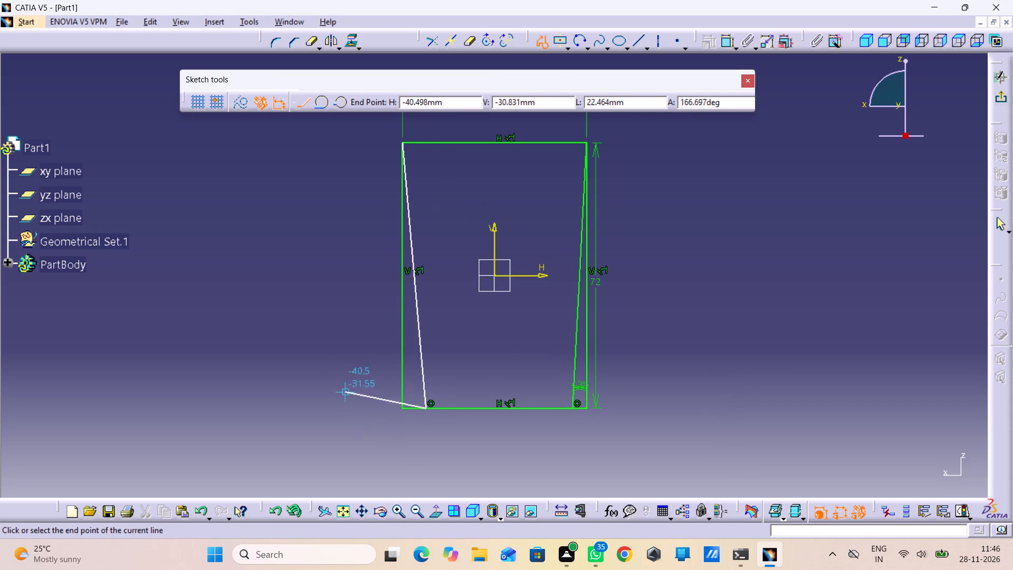
pyautogui.click(541, 44)
# Add an angle dimension between the left slanted line and the rectangle's left edge and set it to 3 degrees.
pyautogui.doubleClick(729, 43)
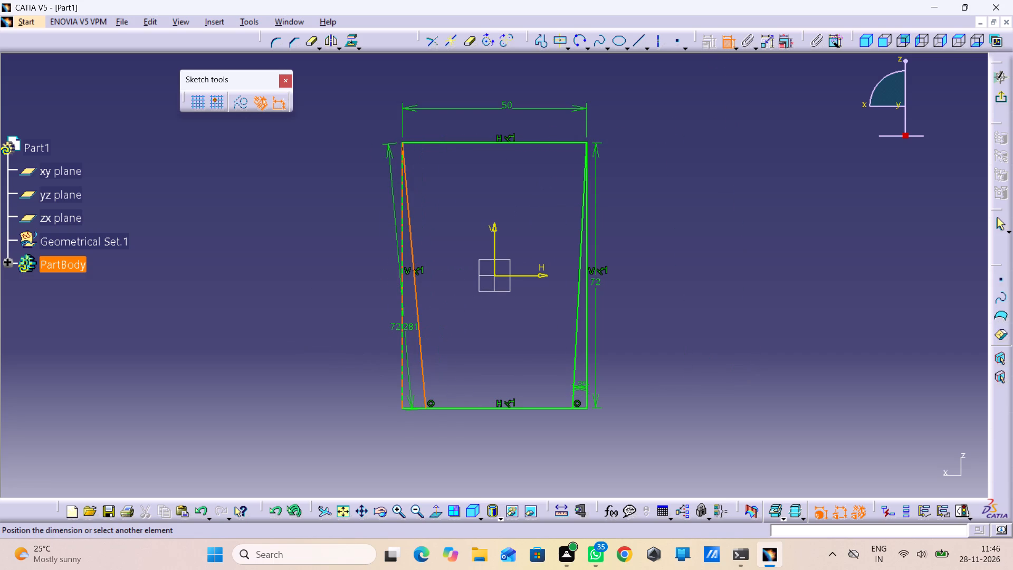
pyautogui.click(404, 325)
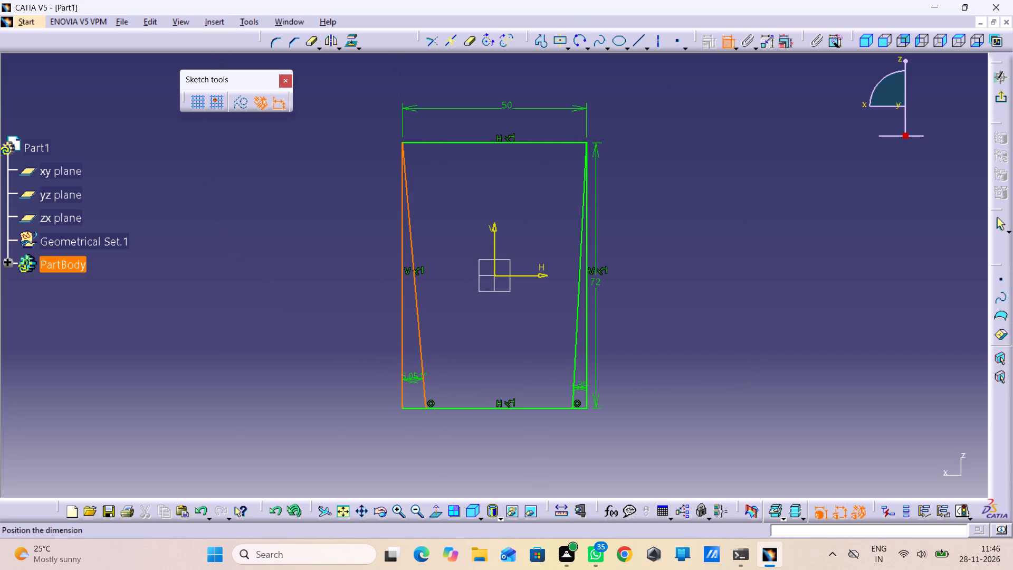
pyautogui.click(413, 383)
pyautogui.doubleClick(413, 382)
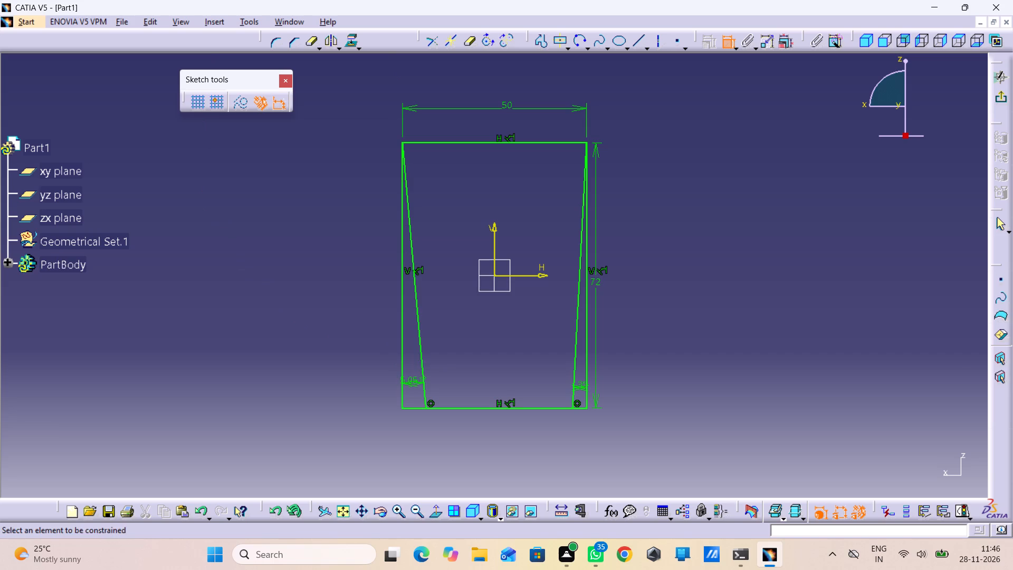
pyautogui.press('3')
pyautogui.press('Return')
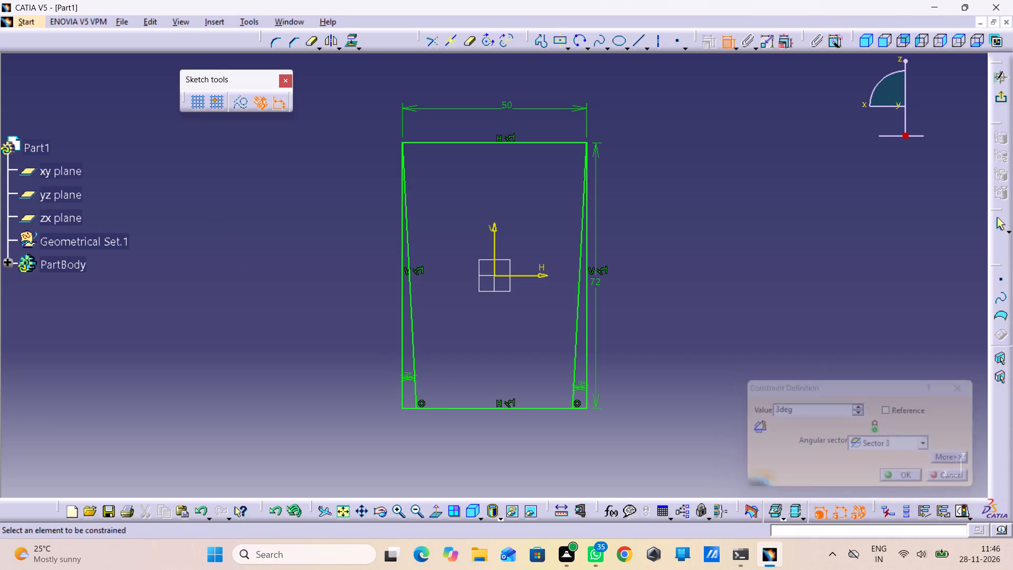
pyautogui.click(738, 433)
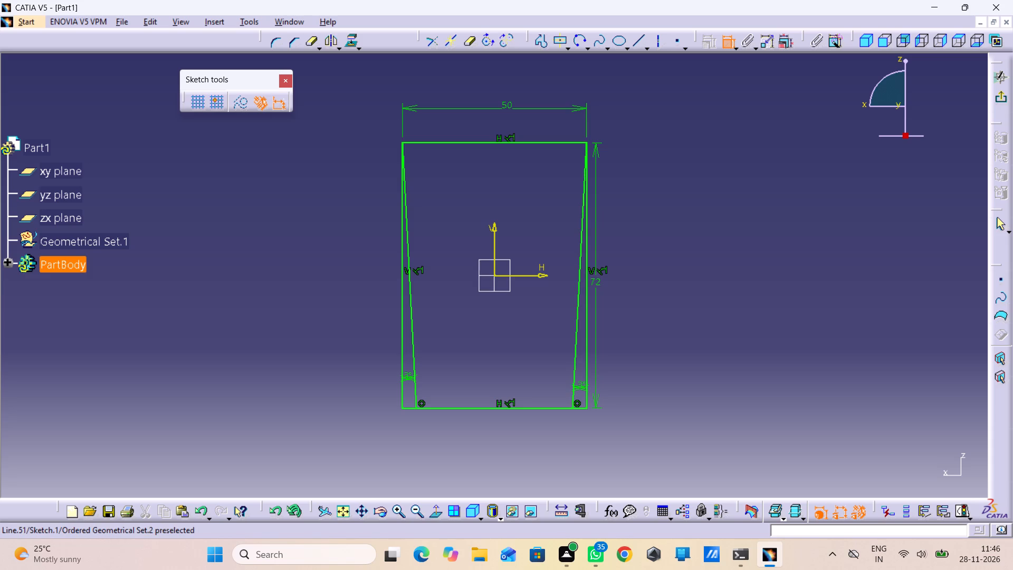
# Reposition the two 3-degree angle dimensions so their values sit clear outside the rectangle's right and left edges.
pyautogui.moveTo(580, 387); pyautogui.dragTo(629, 379)
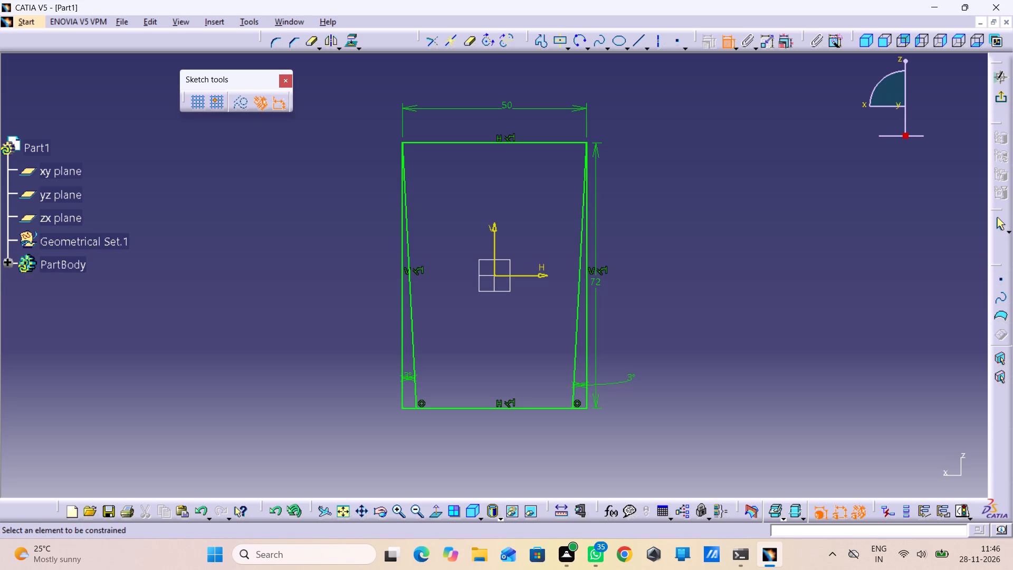
pyautogui.moveTo(408, 375); pyautogui.dragTo(366, 381)
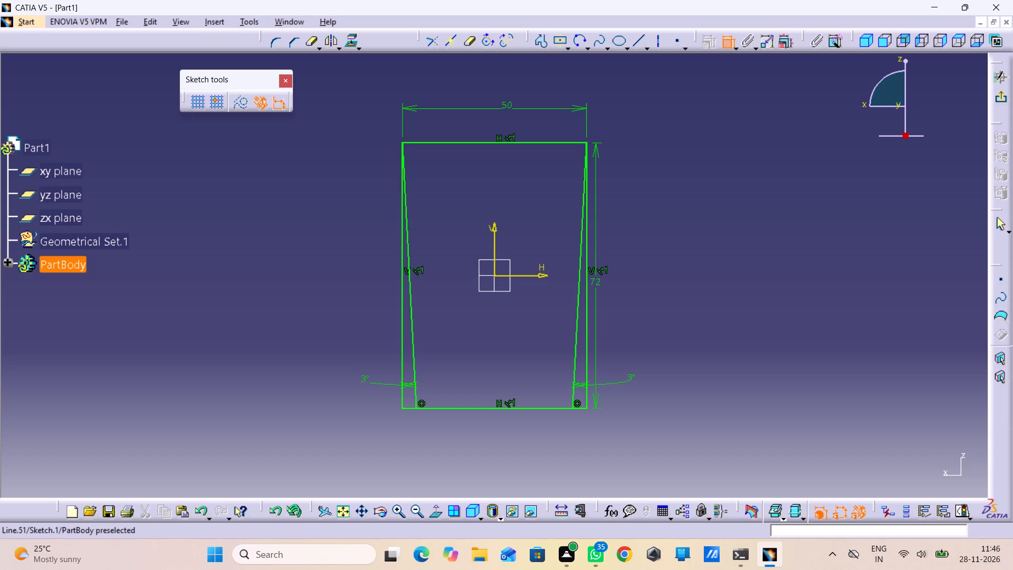
# Draw a vertical axis about 98 mm long through the sketch origin, extending beyond the rectangle's top and bottom edges.
pyautogui.click(661, 41)
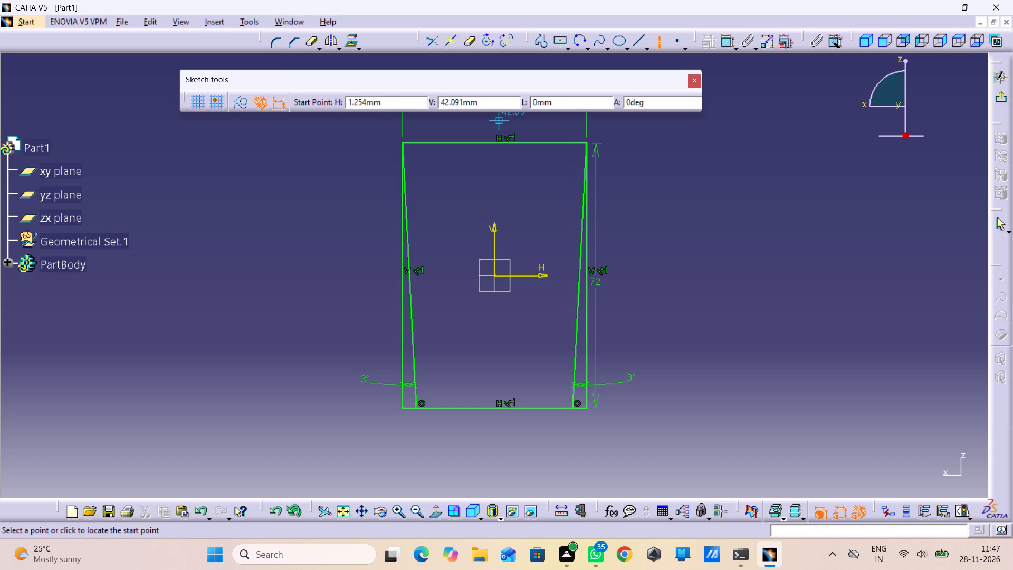
pyautogui.moveTo(492, 125); pyautogui.dragTo(490, 132)
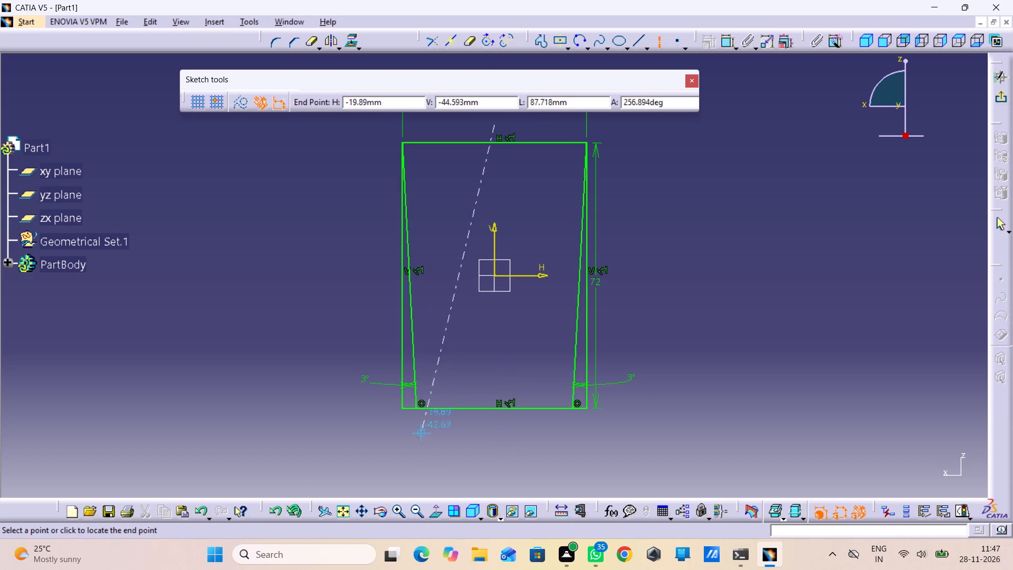
pyautogui.click(492, 484)
pyautogui.click(682, 372)
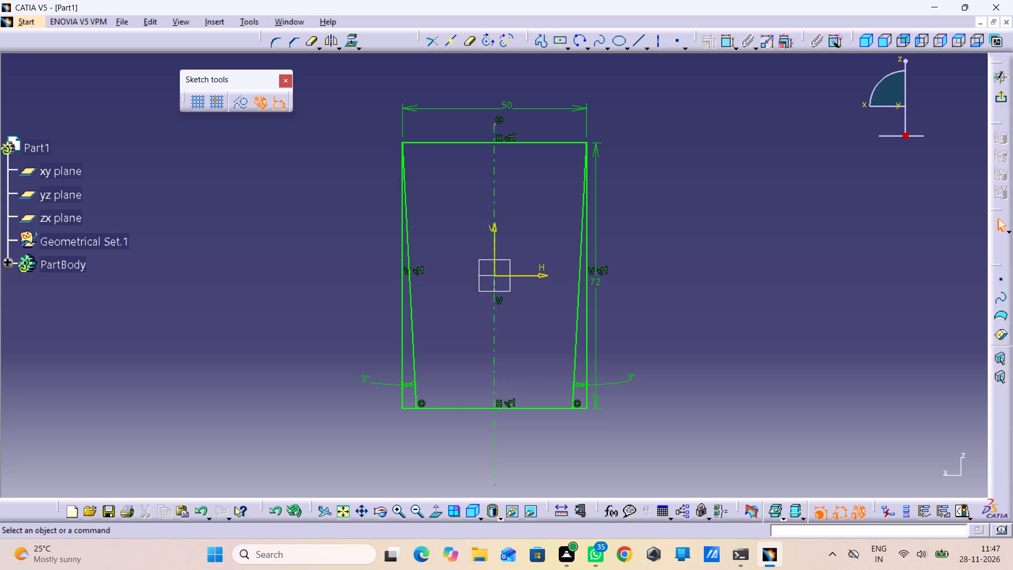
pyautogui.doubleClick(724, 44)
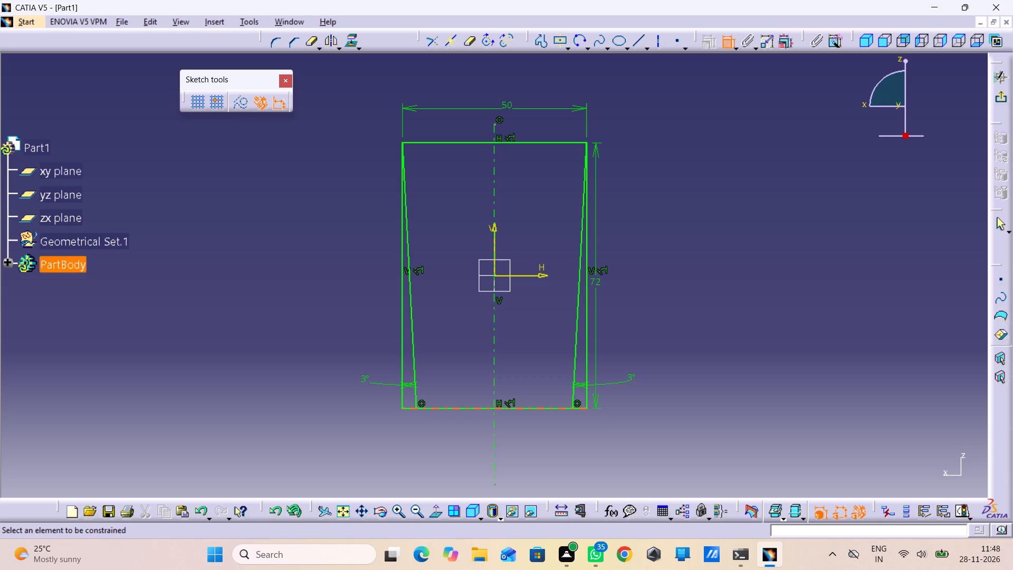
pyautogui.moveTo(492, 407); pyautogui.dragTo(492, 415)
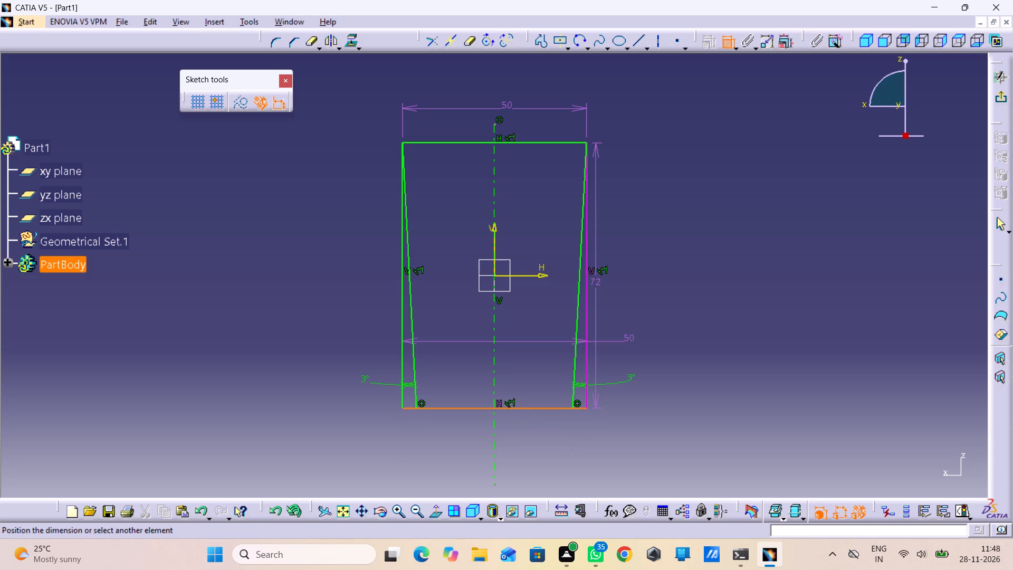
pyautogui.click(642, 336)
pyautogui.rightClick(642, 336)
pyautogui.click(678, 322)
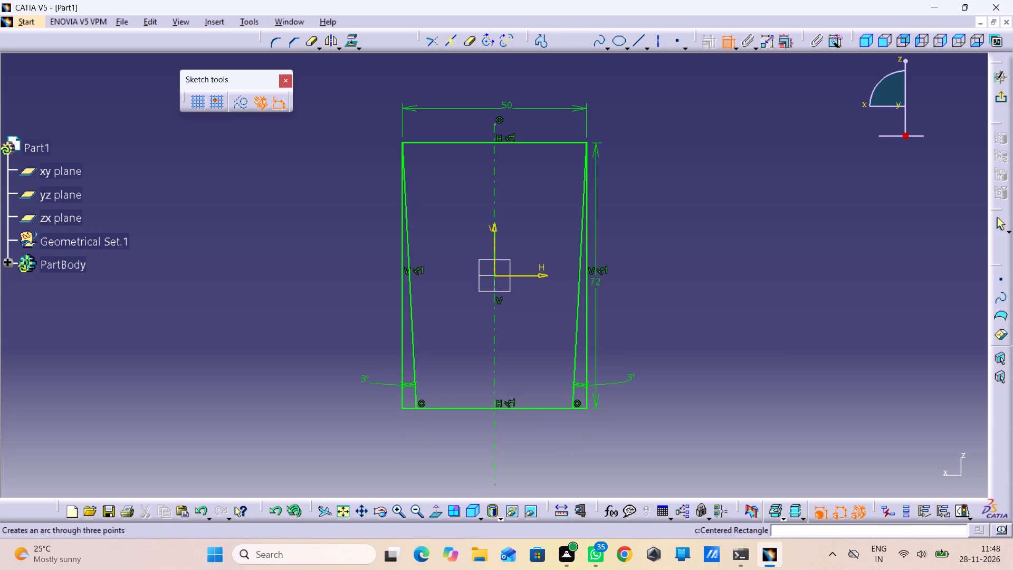
# Start a new profile at the point where the vertical axis meets the rectangle's bottom edge.
pyautogui.doubleClick(538, 44)
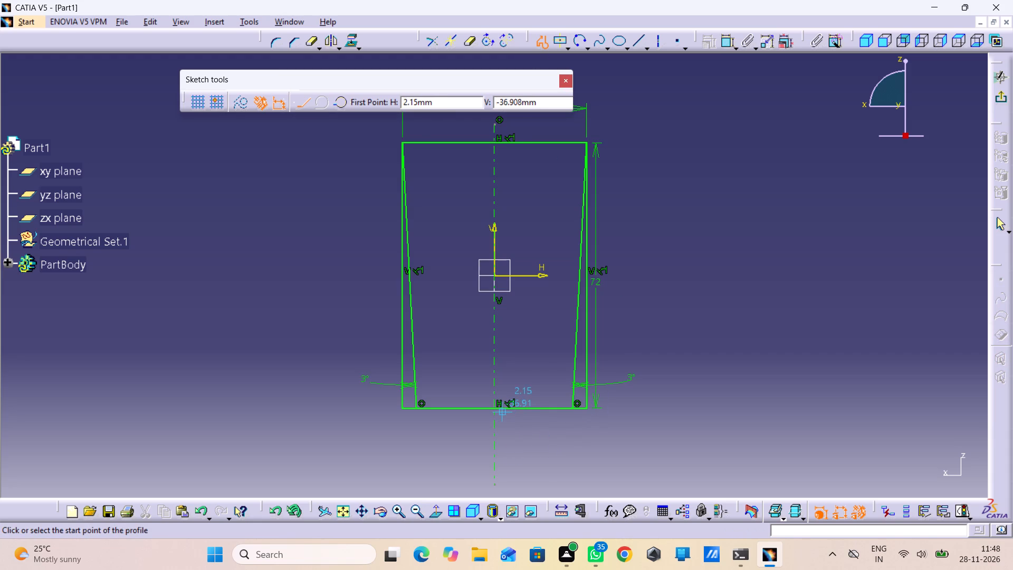
pyautogui.click(492, 410)
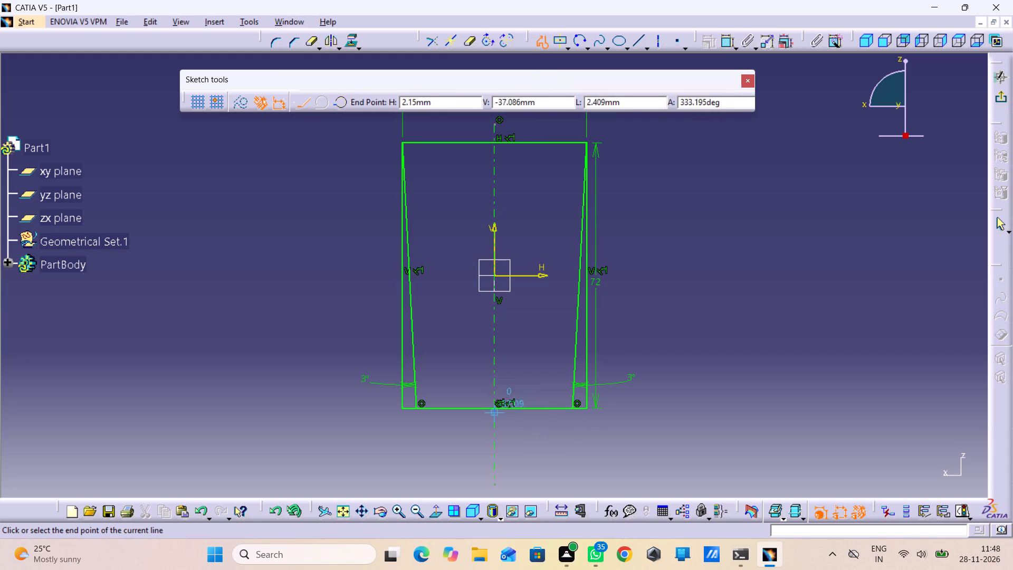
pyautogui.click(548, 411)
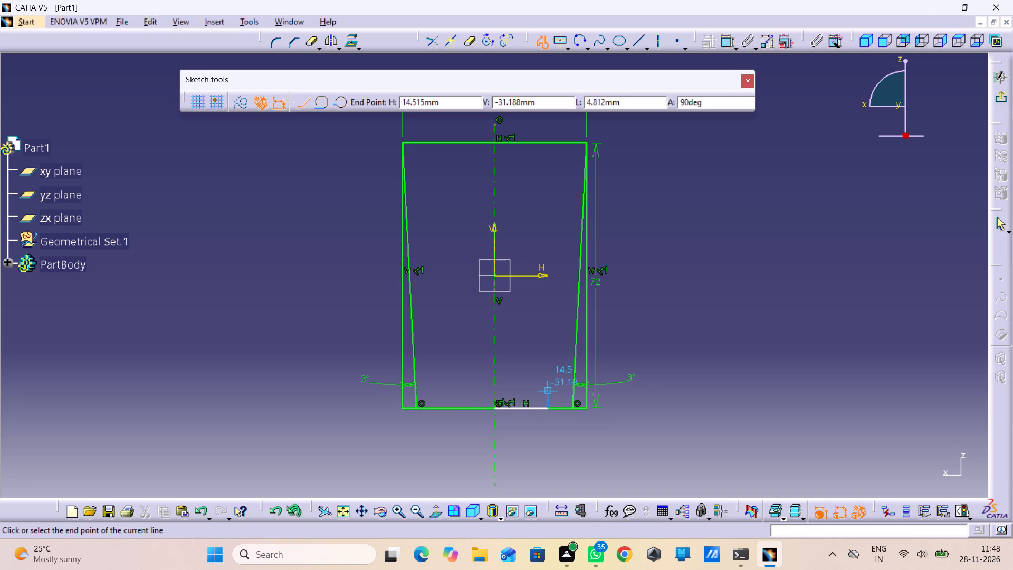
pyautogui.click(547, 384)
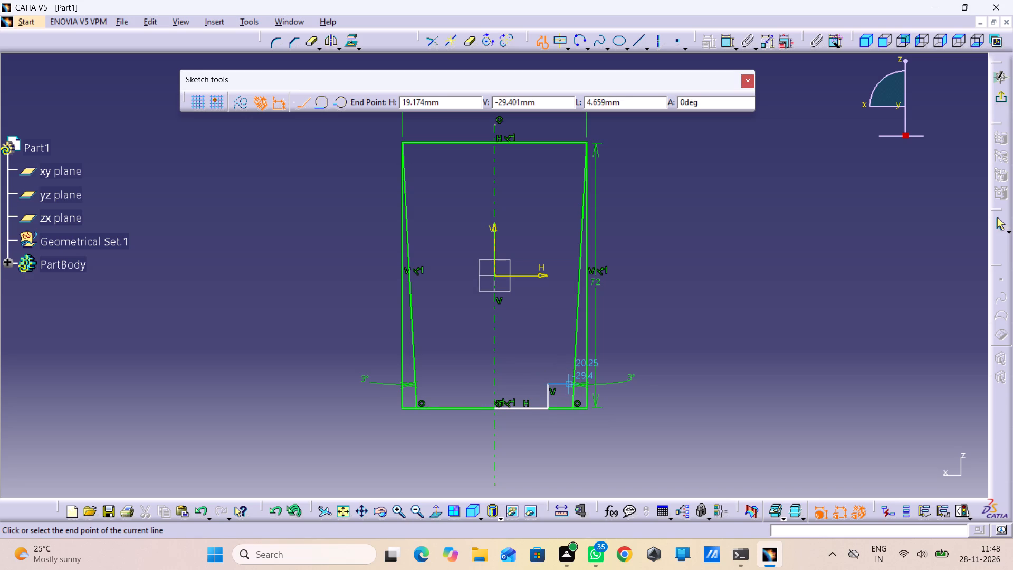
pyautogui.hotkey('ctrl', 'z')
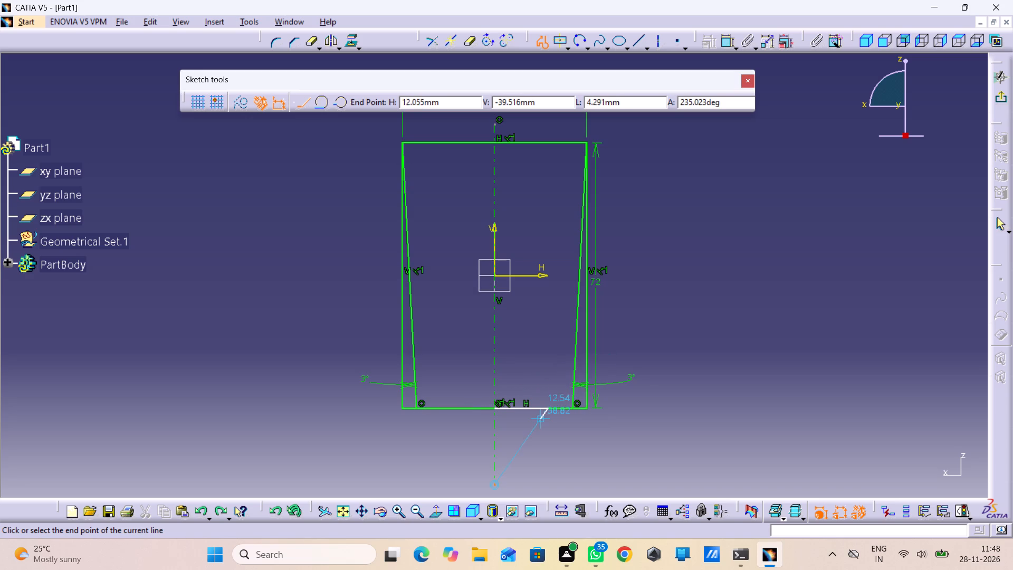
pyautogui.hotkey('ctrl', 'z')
# Continue the profile about 10.9 mm along the bottom edge, 6.1 mm up, 3.7 mm outward, 4.4 mm up, 3.7 mm back and 8.1 mm up.
pyautogui.moveTo(534, 420); pyautogui.dragTo(532, 396, button='middle')
pyautogui.rightClick(534, 420)
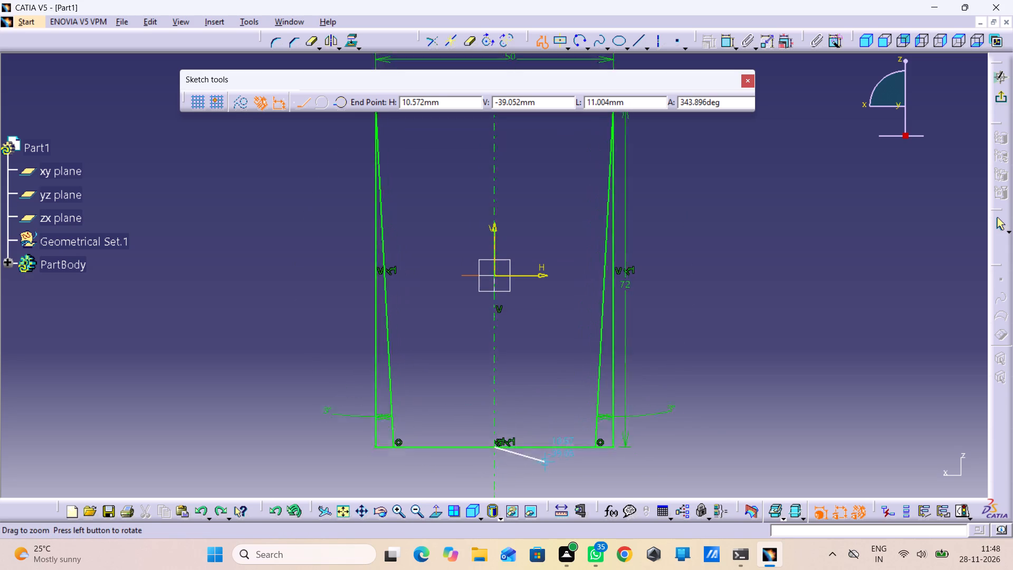
pyautogui.moveTo(532, 396); pyautogui.dragTo(532, 376, button='middle')
pyautogui.moveTo(544, 367); pyautogui.dragTo(569, 281, button='middle')
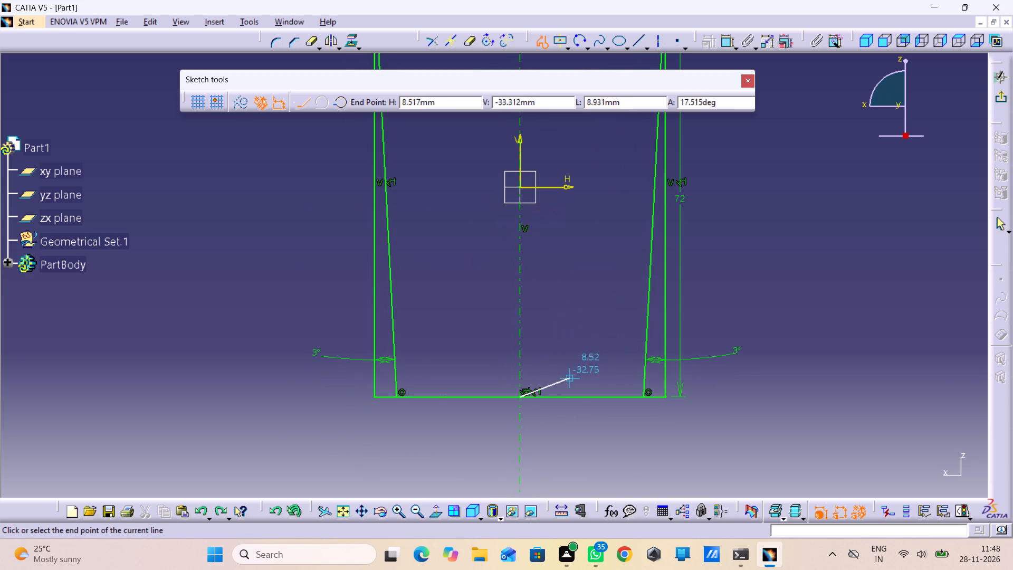
pyautogui.click(582, 397)
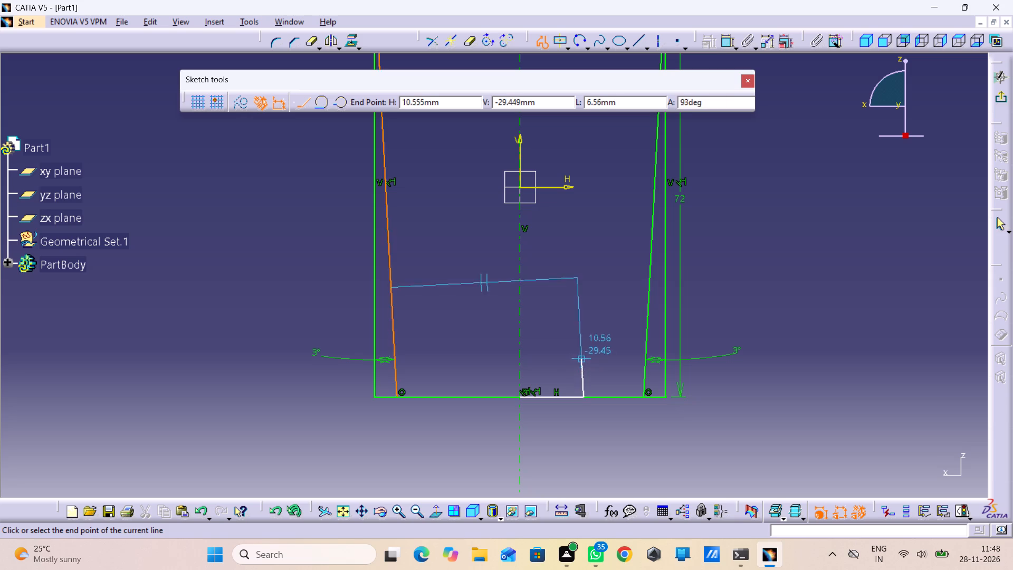
pyautogui.click(582, 362)
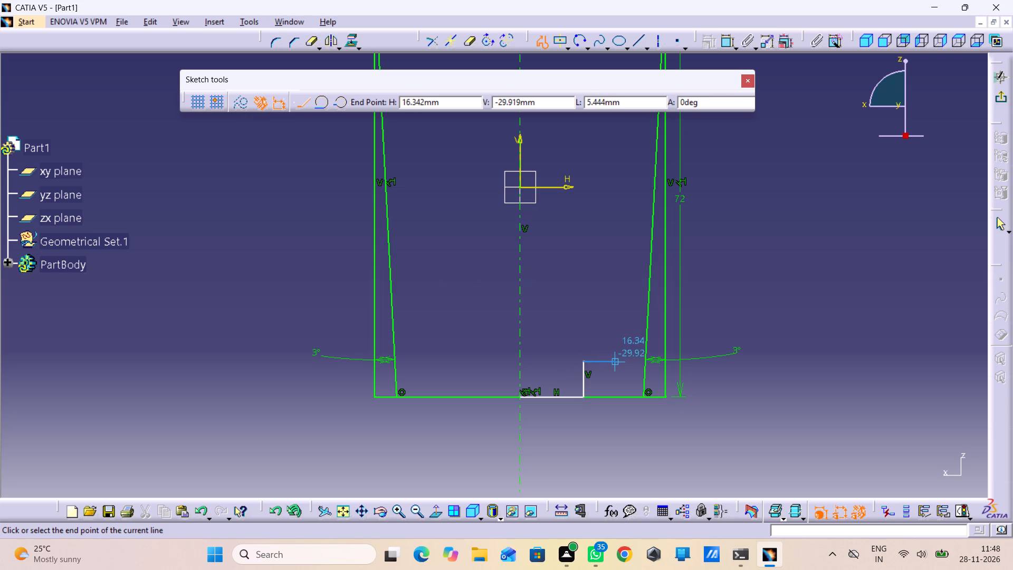
pyautogui.click(606, 362)
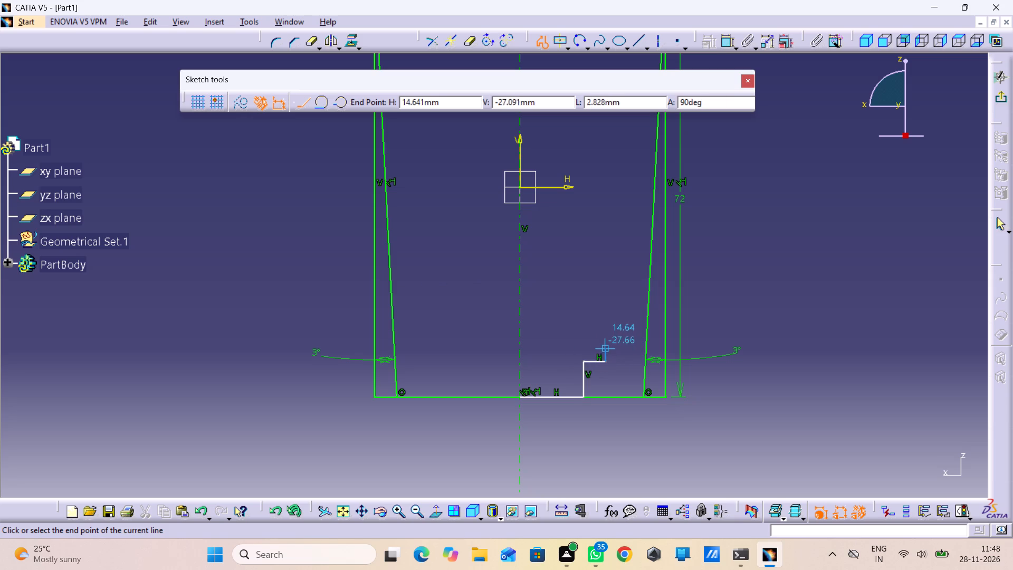
pyautogui.click(605, 336)
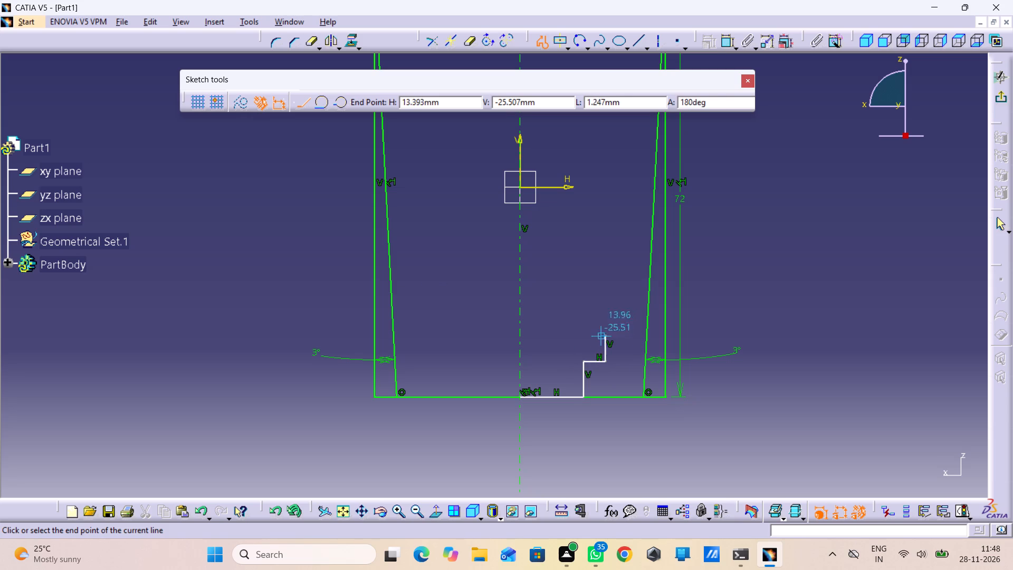
pyautogui.click(585, 333)
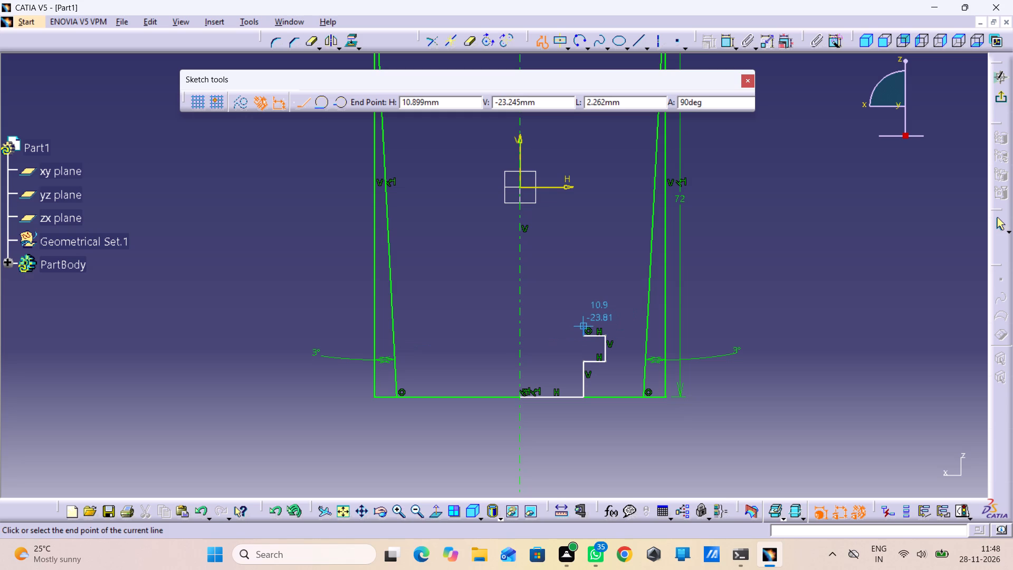
pyautogui.click(587, 289)
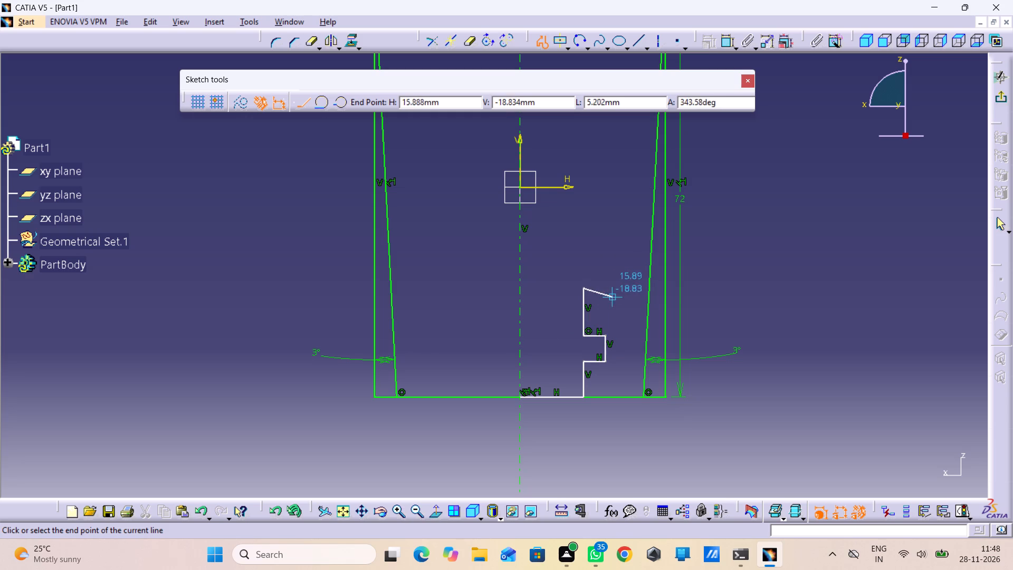
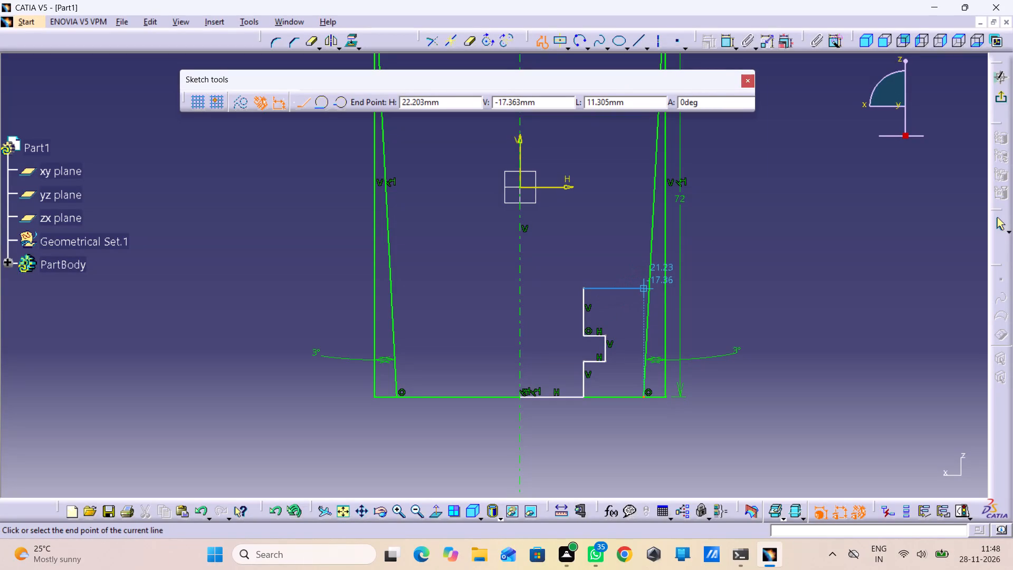
# Continue the profile about 11.3 mm outward to the tapered side, 3.1 mm up, 8.1 mm inward, 3.1 mm up, 8.4 mm outward and 3.5 mm up.
pyautogui.click(649, 288)
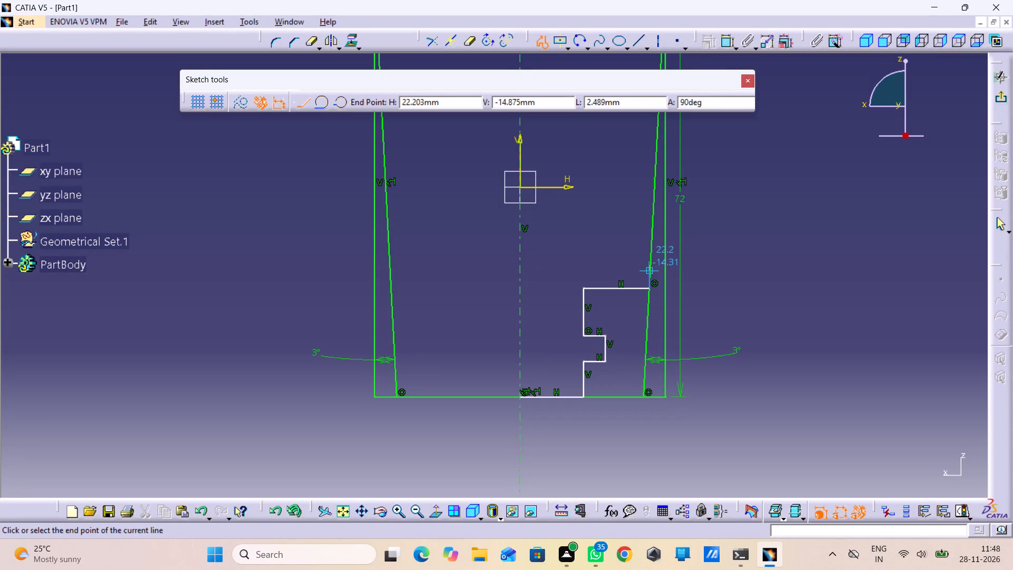
pyautogui.click(651, 271)
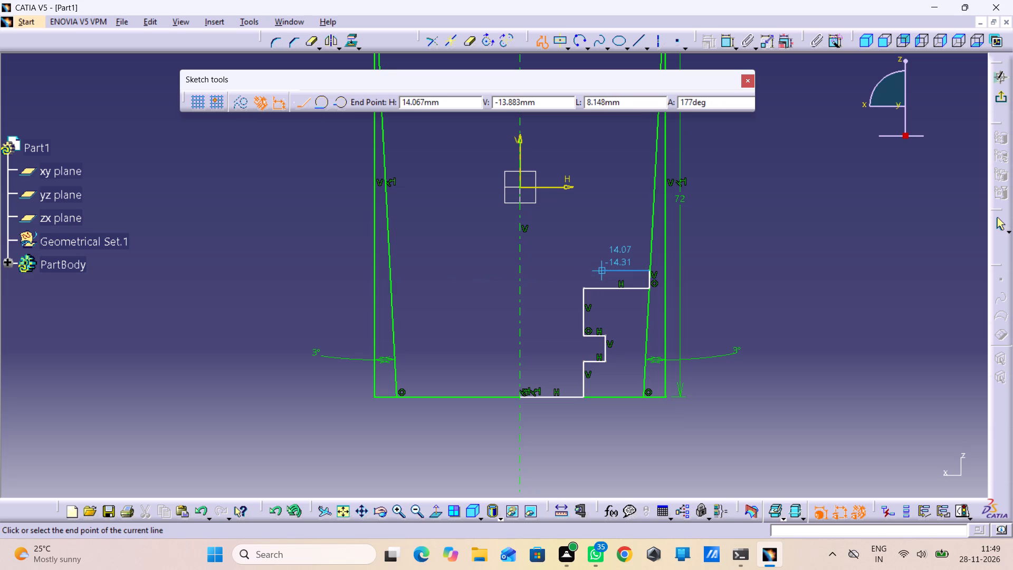
pyautogui.click(601, 270)
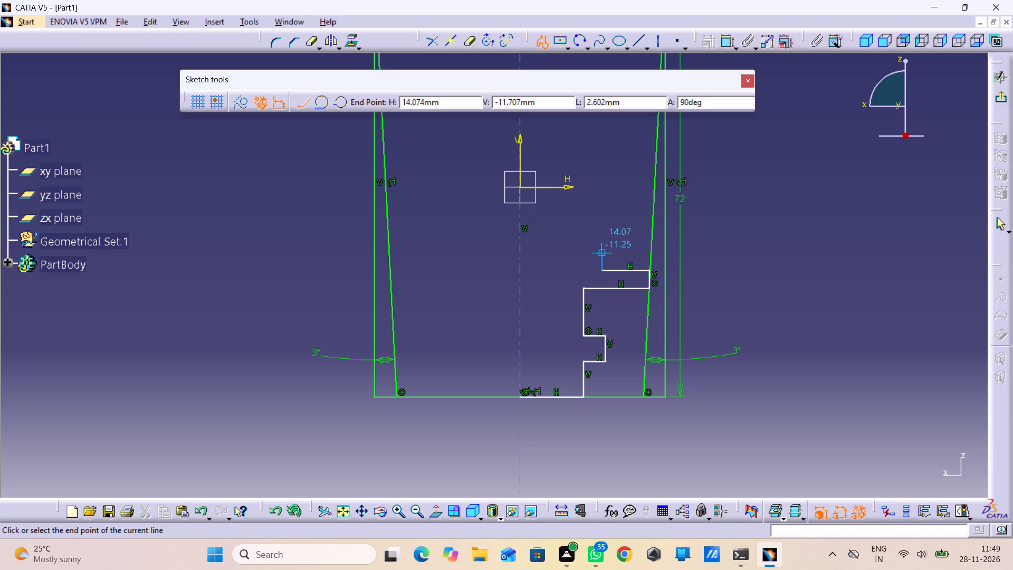
pyautogui.click(601, 251)
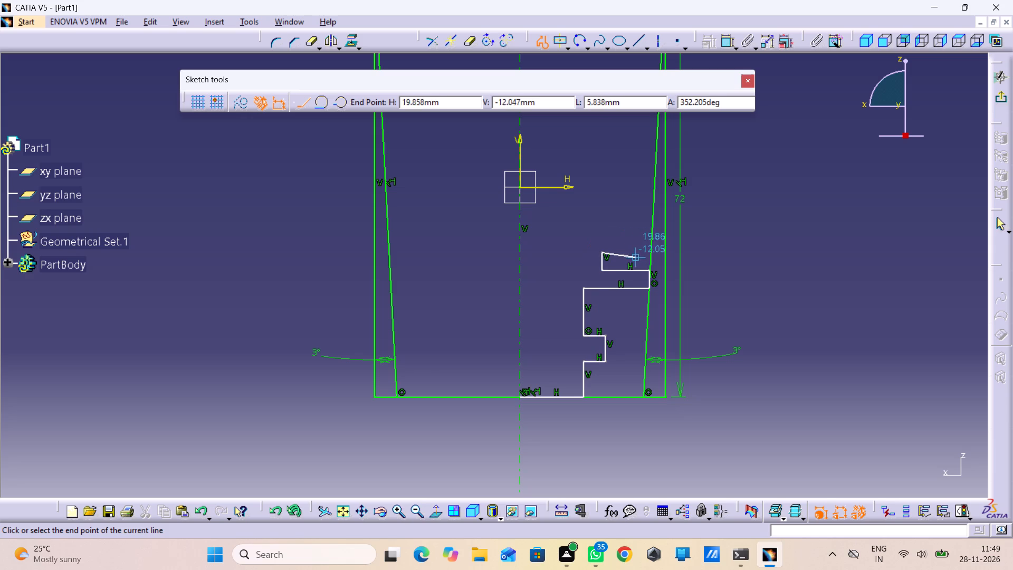
pyautogui.click(649, 252)
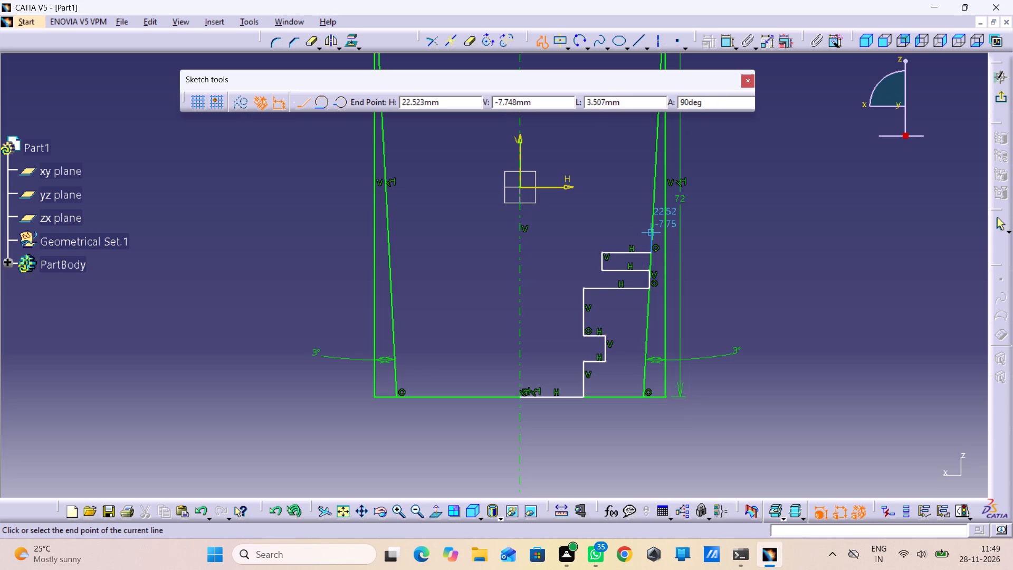
pyautogui.click(652, 233)
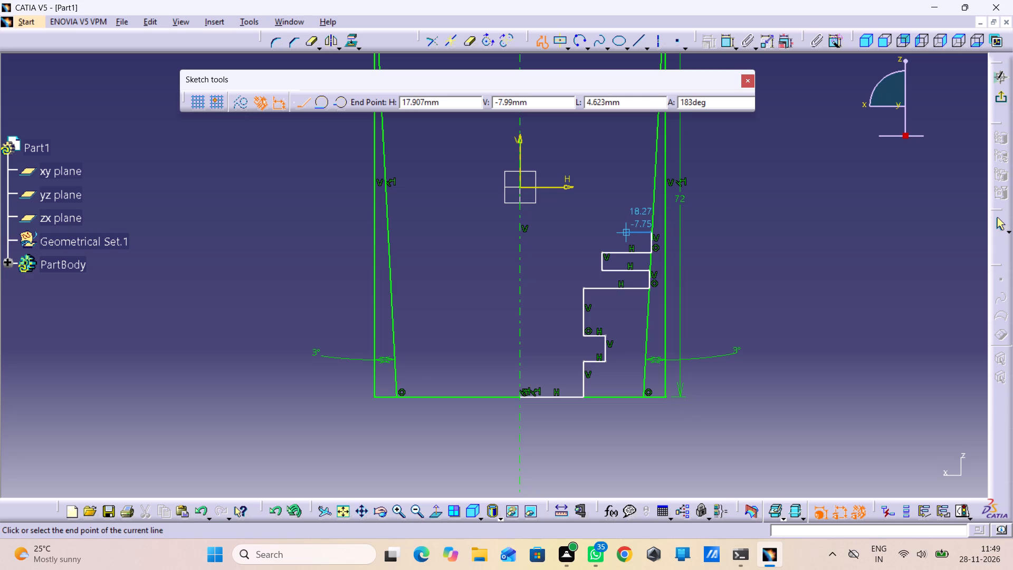
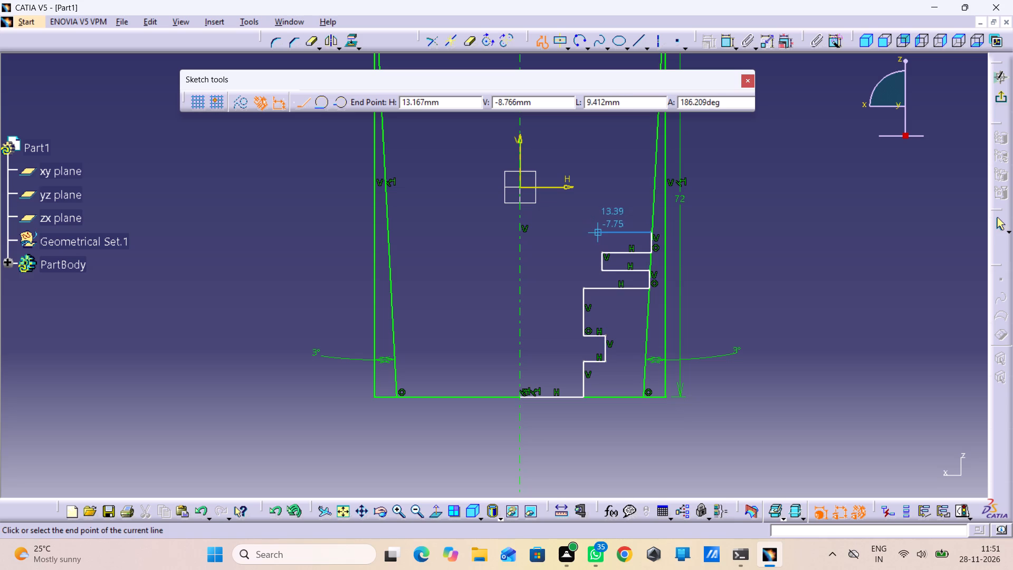
# Continue the profile about 8.4 mm inward, 3.5 mm up, 8.8 mm outward to the tapered side, 2.9 mm up and 8.8 mm inward.
pyautogui.click(604, 233)
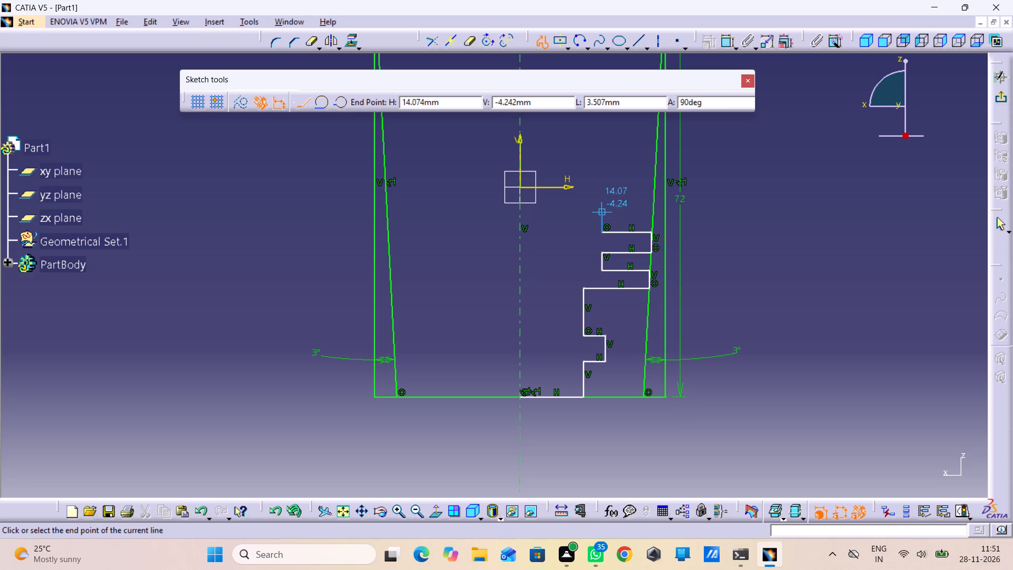
pyautogui.click(600, 212)
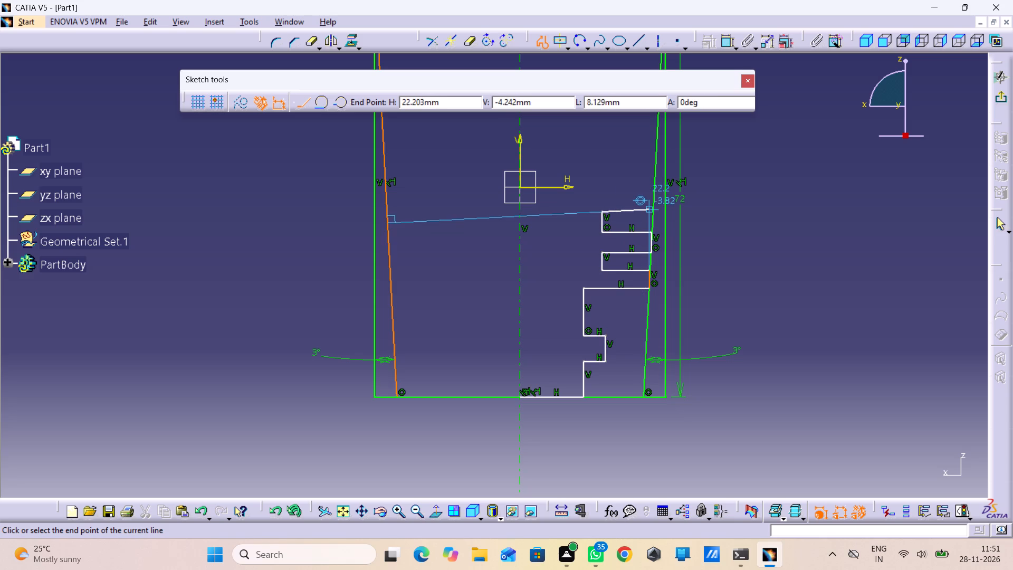
pyautogui.click(653, 212)
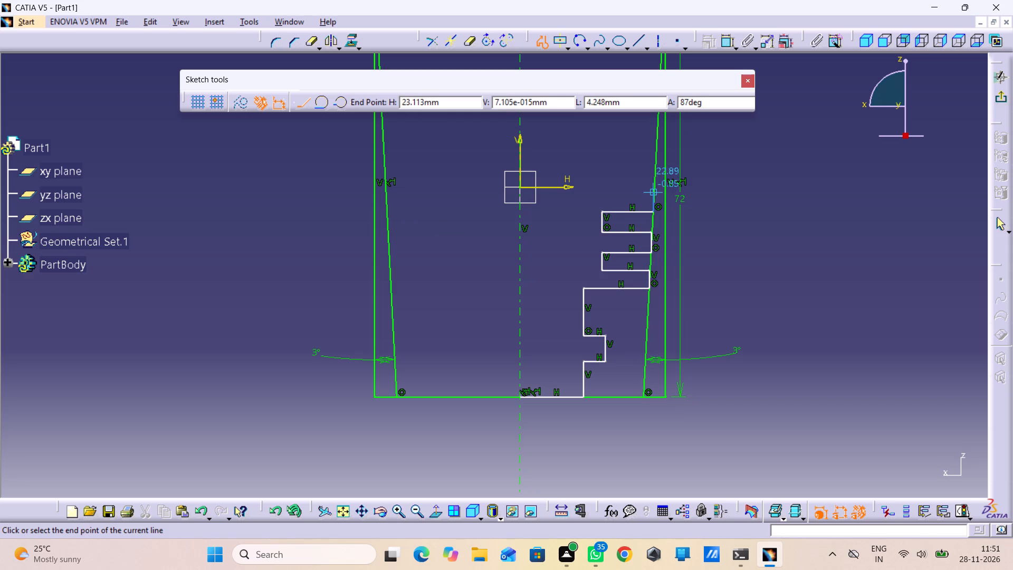
pyautogui.click(653, 194)
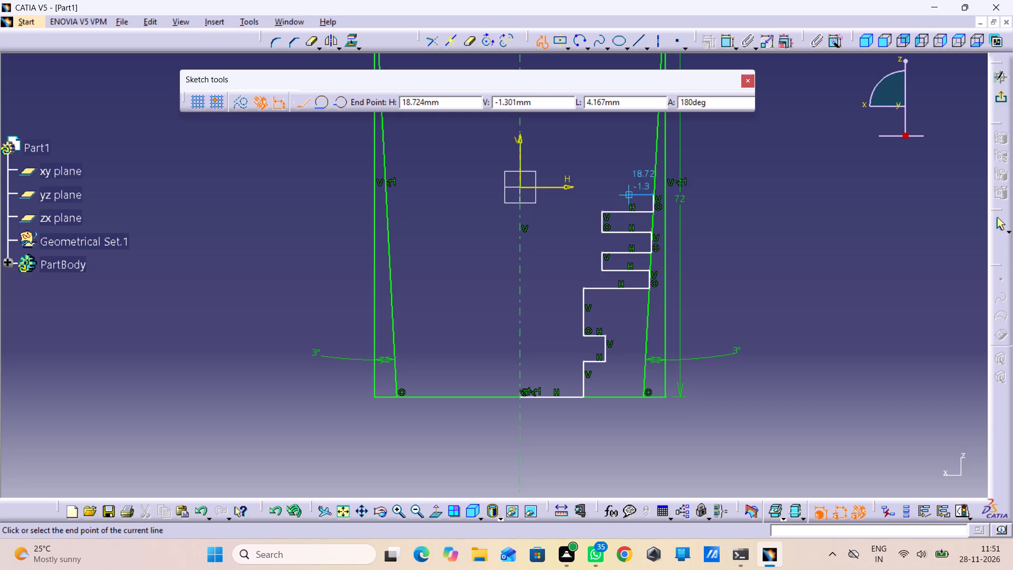
pyautogui.click(601, 194)
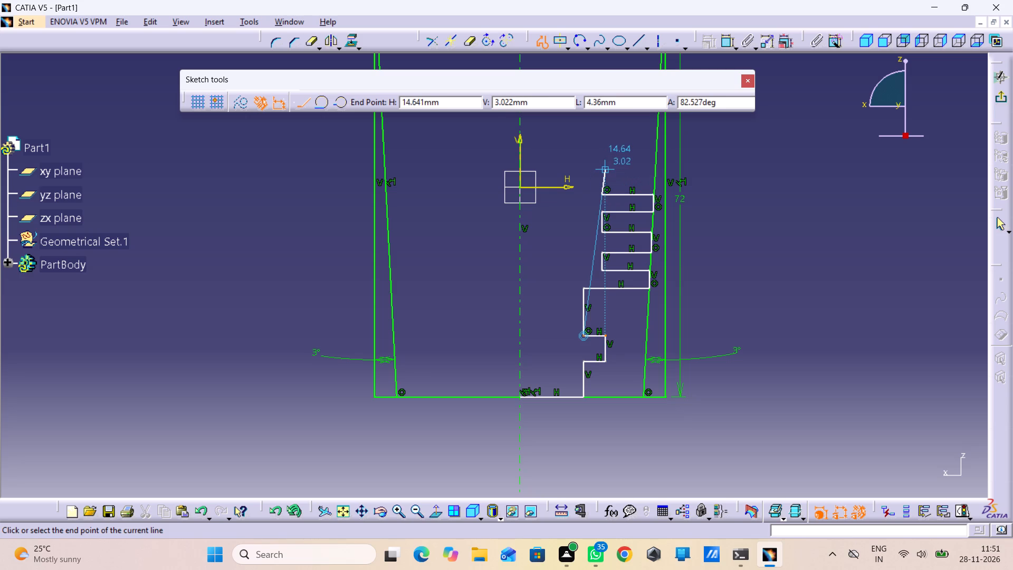
# Continue the profile about 4.2 mm up, 9.2 mm outward to the tapered side, 3.8 mm up, 9.2 mm inward and 3.4 mm up.
pyautogui.click(601, 169)
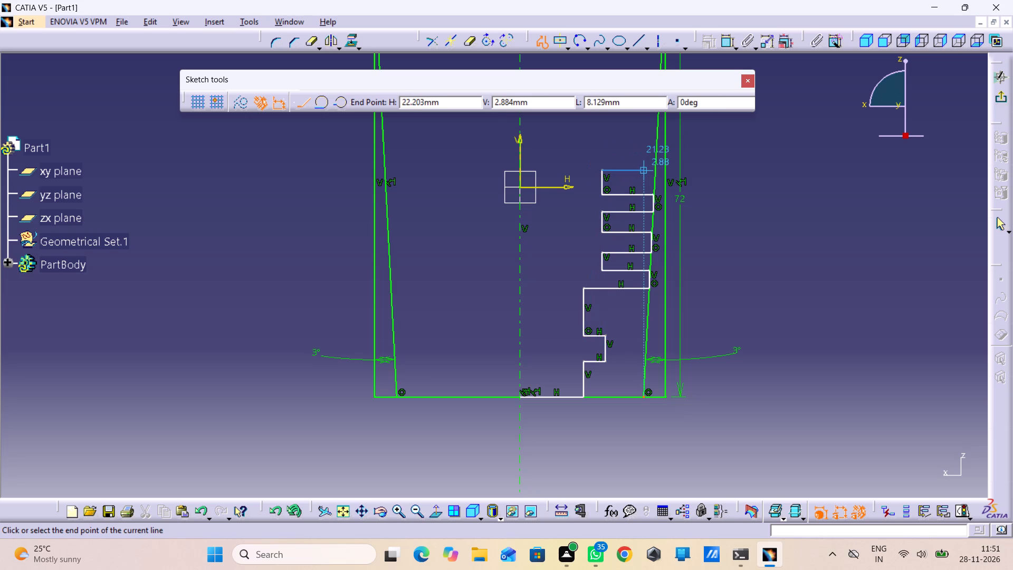
pyautogui.click(655, 171)
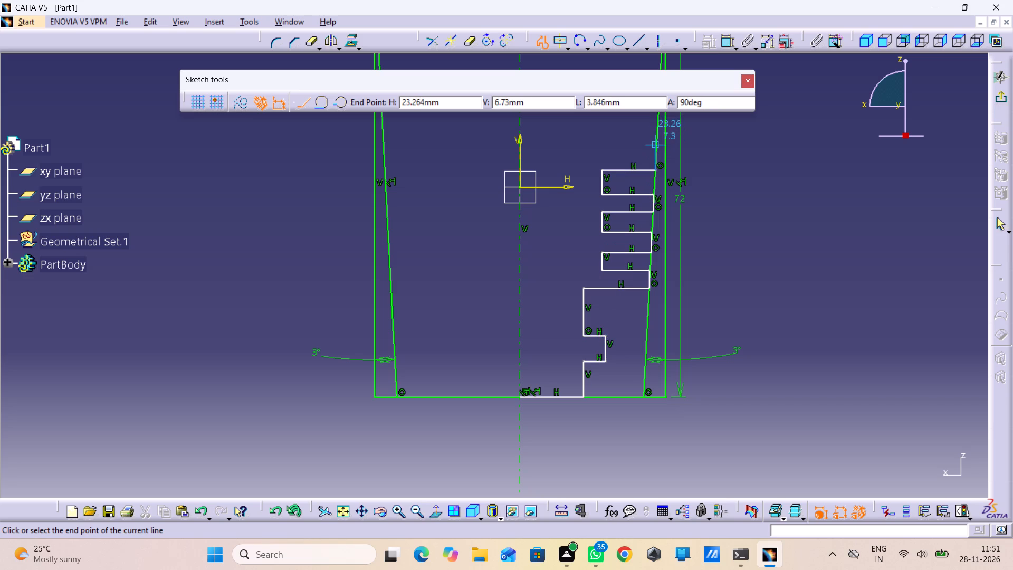
pyautogui.click(657, 148)
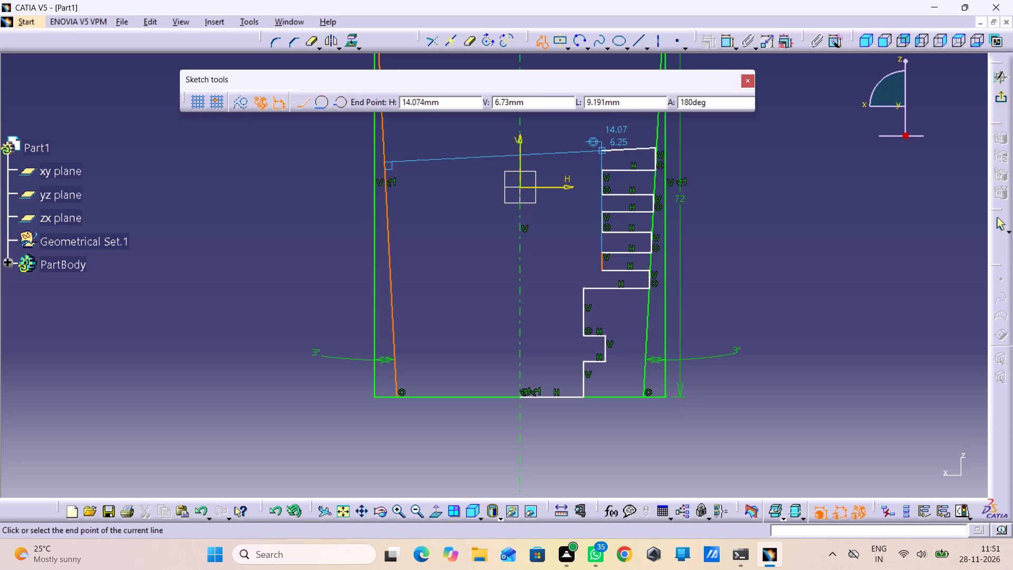
pyautogui.click(600, 149)
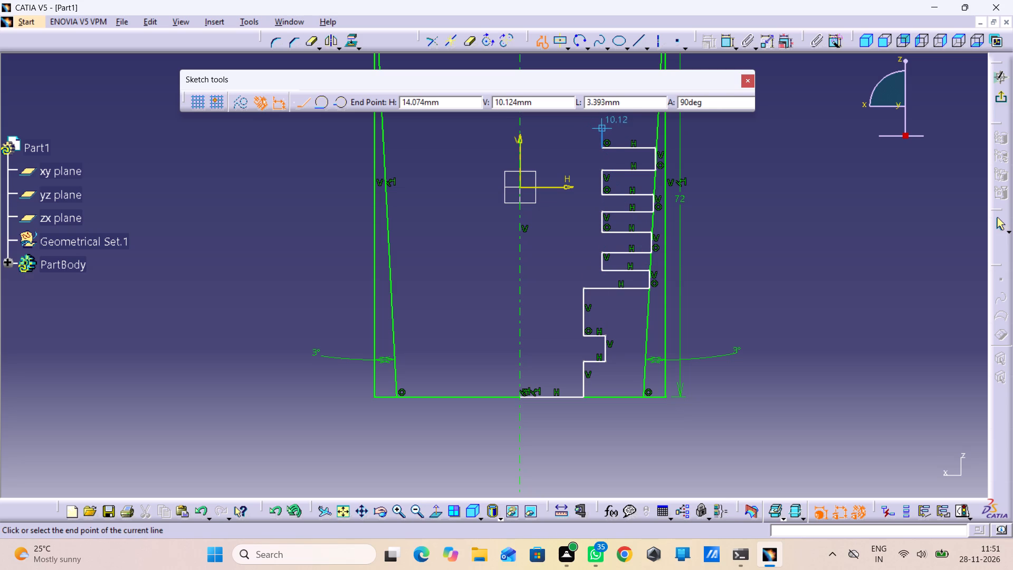
pyautogui.click(603, 127)
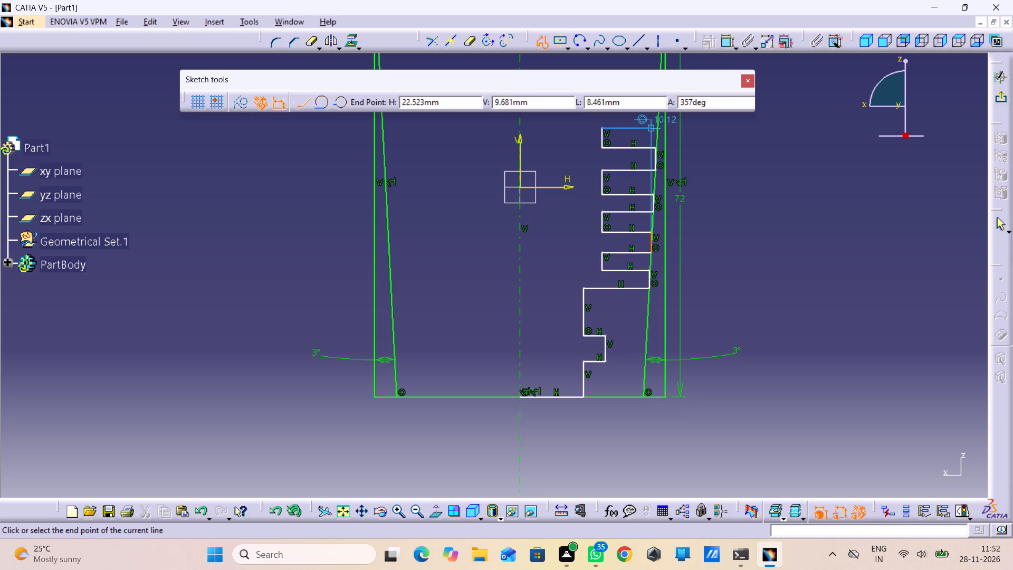
# Continue the profile about 9.6 mm outward to the tapered side, 4.1 mm up, 9.6 mm inward and 3.6 mm up.
pyautogui.click(658, 129)
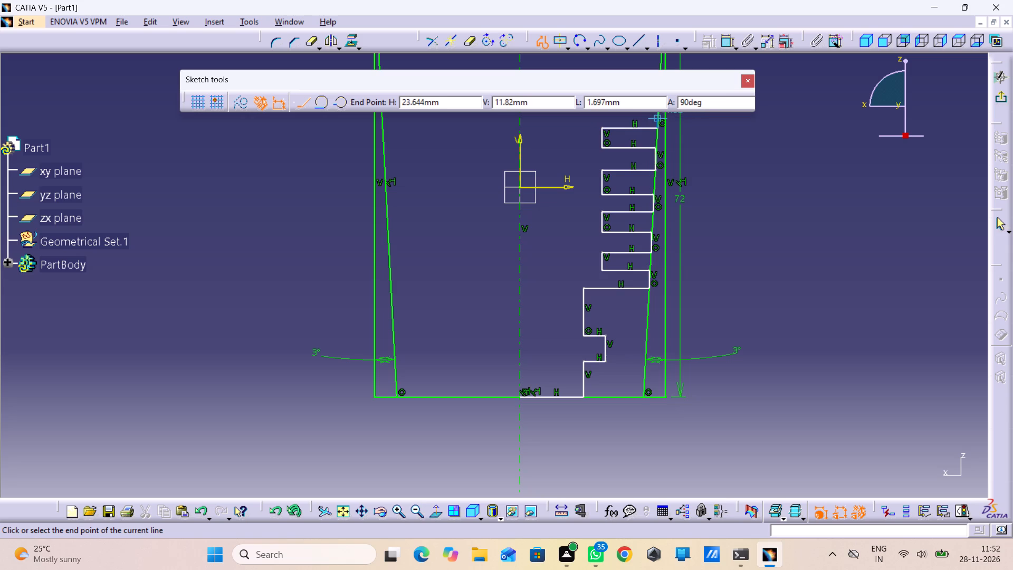
pyautogui.moveTo(660, 117); pyautogui.dragTo(645, 182, button='middle')
pyautogui.moveTo(658, 146); pyautogui.dragTo(660, 150, button='middle')
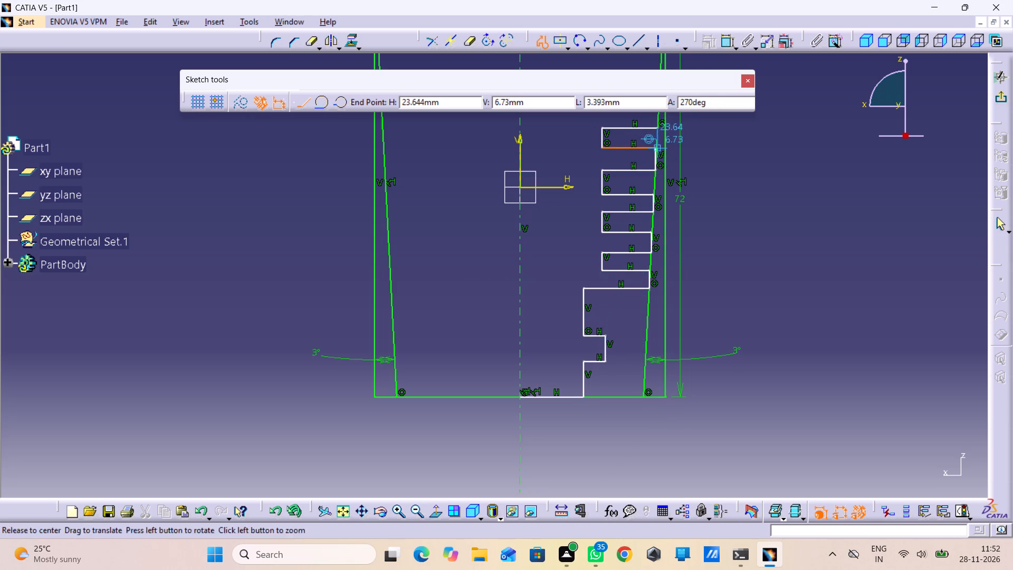
pyautogui.moveTo(660, 150); pyautogui.dragTo(631, 255, button='middle')
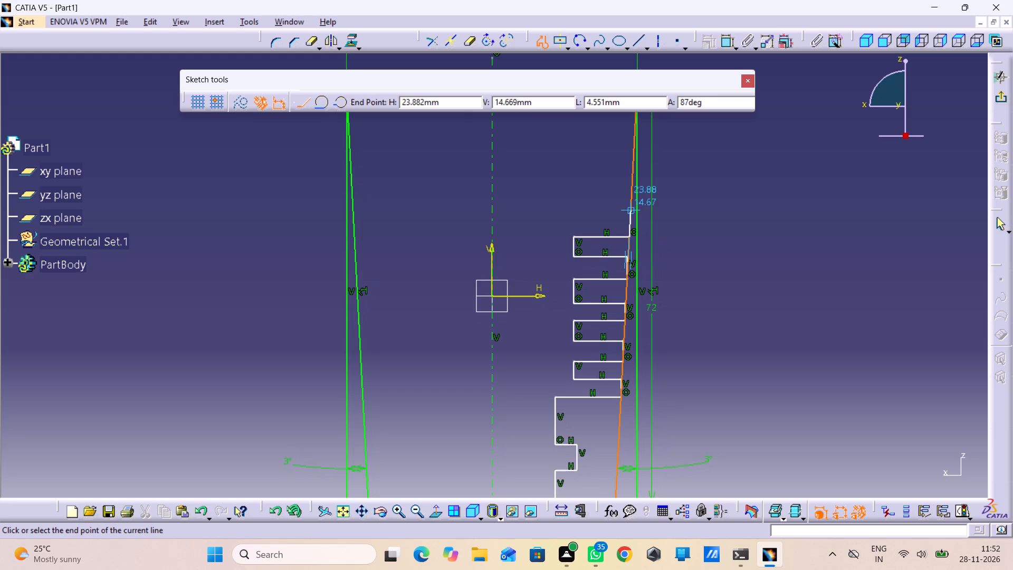
pyautogui.click(631, 215)
pyautogui.click(575, 209)
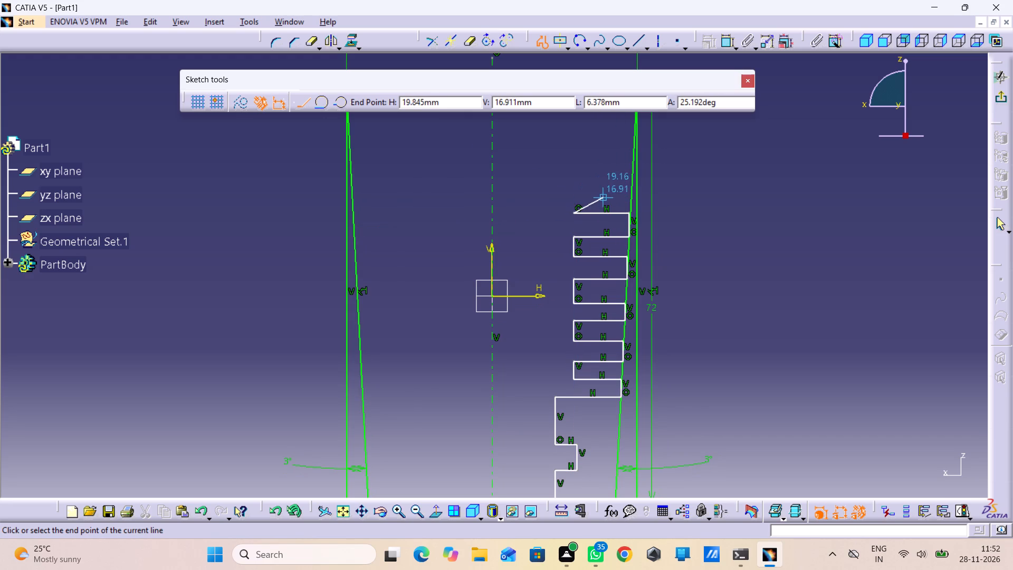
pyautogui.click(575, 192)
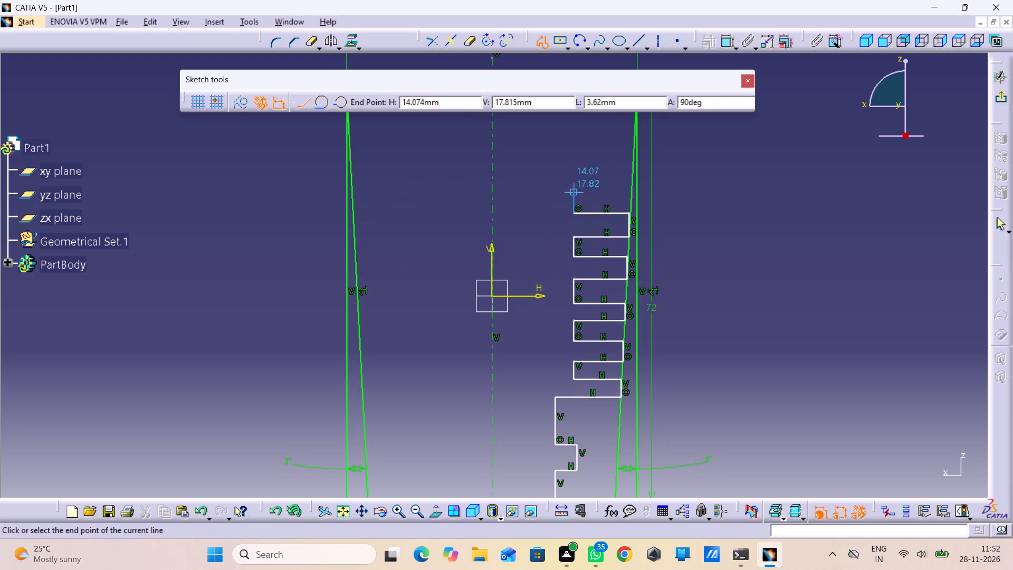
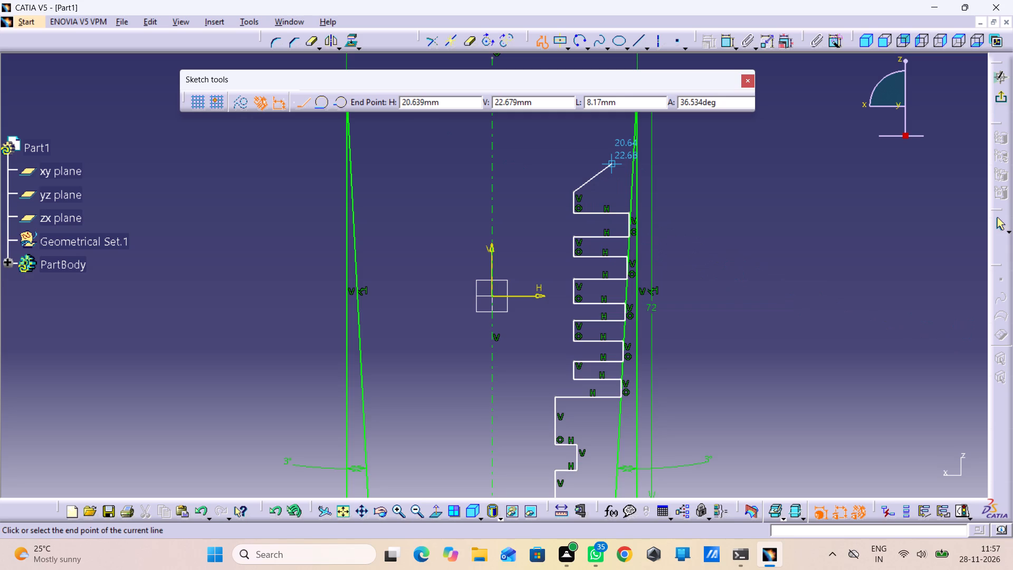
# Continue the profile about 10 mm outward to the tapered side, 2.8 mm up, 10 mm inward, 3.5 mm up and 10.3 mm outward to the tapered side.
pyautogui.click(633, 191)
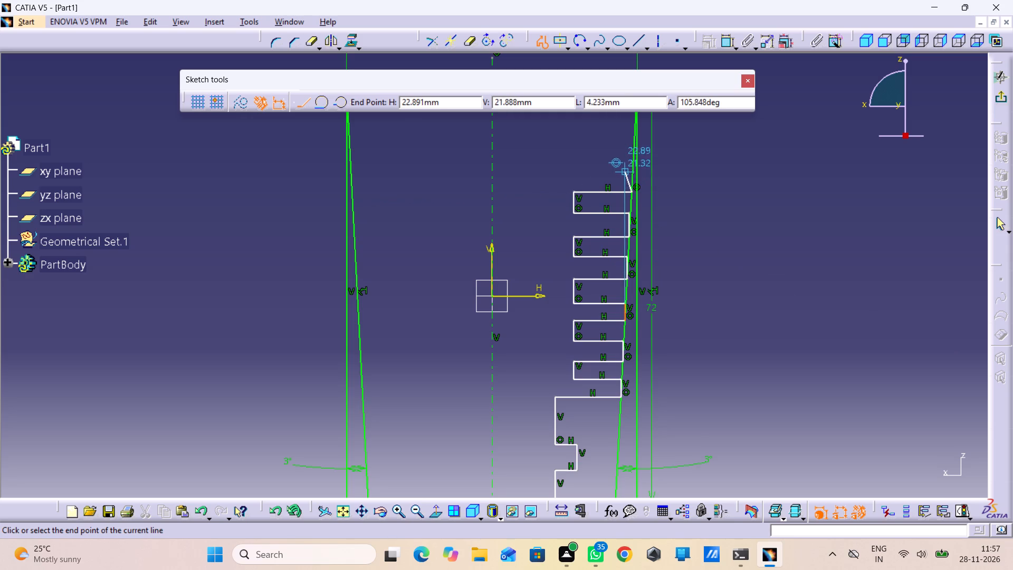
pyautogui.click(633, 175)
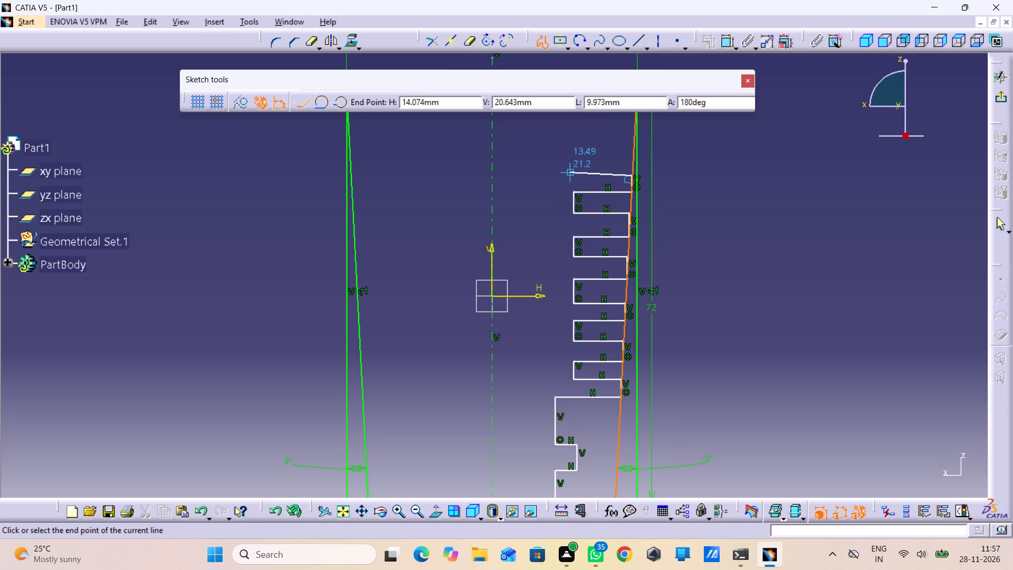
pyautogui.click(571, 175)
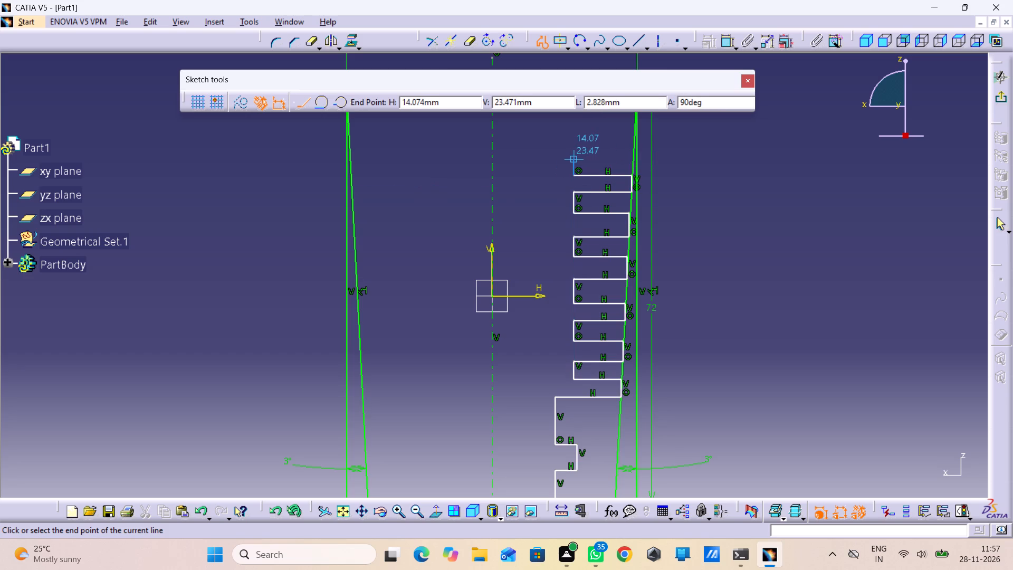
pyautogui.click(571, 156)
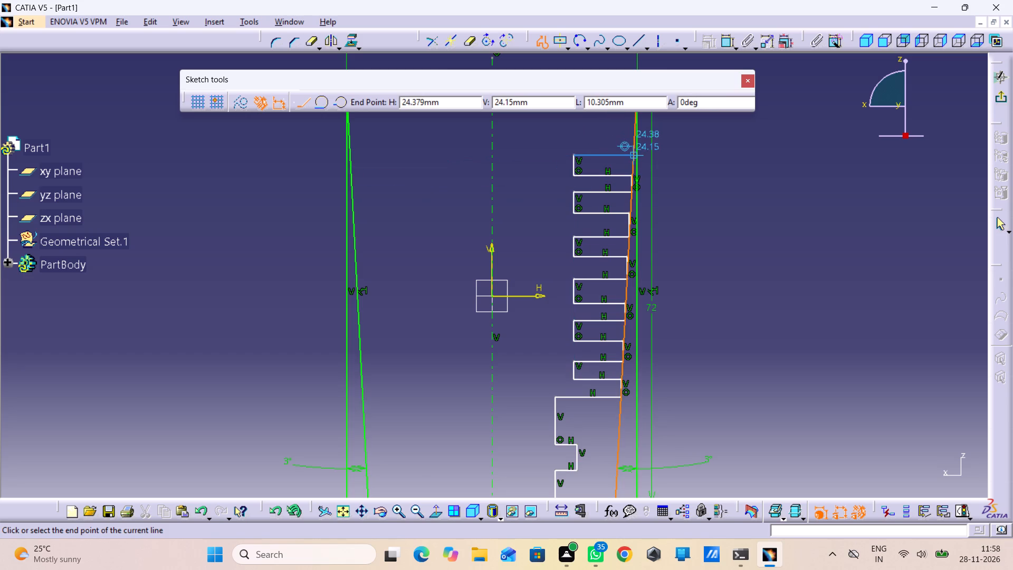
pyautogui.moveTo(630, 157); pyautogui.dragTo(637, 187, button='middle')
pyautogui.rightClick(630, 157)
pyautogui.scroll(1, 580, 213)
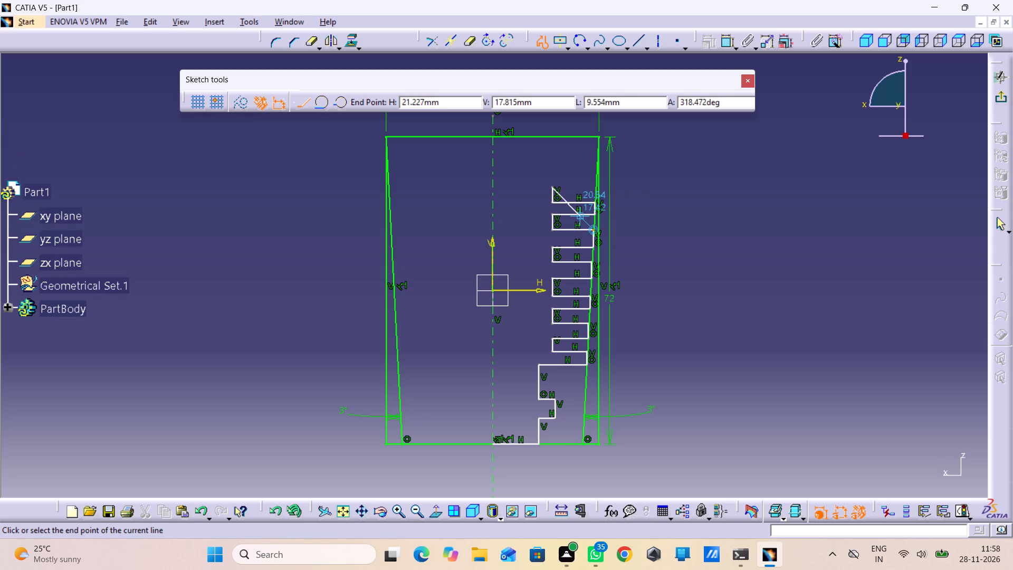
pyautogui.moveTo(595, 184); pyautogui.dragTo(588, 97, button='middle')
pyautogui.rightClick(595, 184)
pyautogui.scroll(1, 584, 131)
pyautogui.moveTo(590, 168); pyautogui.dragTo(532, 344, button='middle')
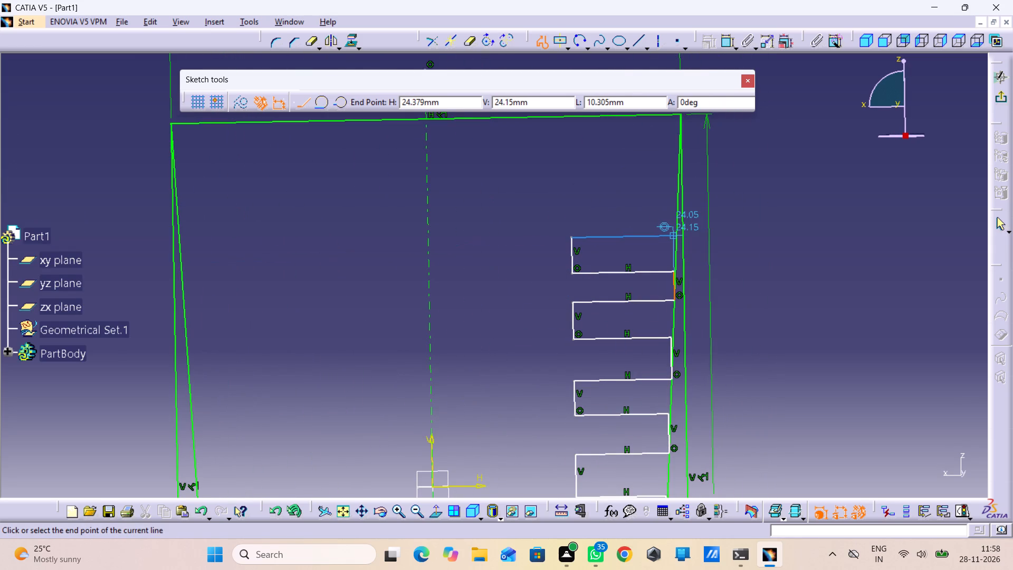
pyautogui.click(675, 235)
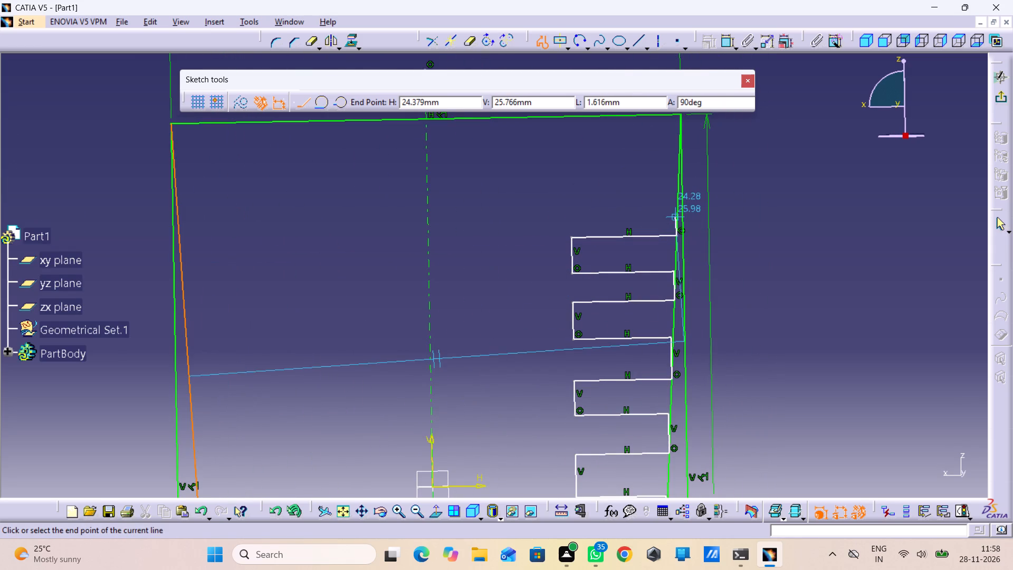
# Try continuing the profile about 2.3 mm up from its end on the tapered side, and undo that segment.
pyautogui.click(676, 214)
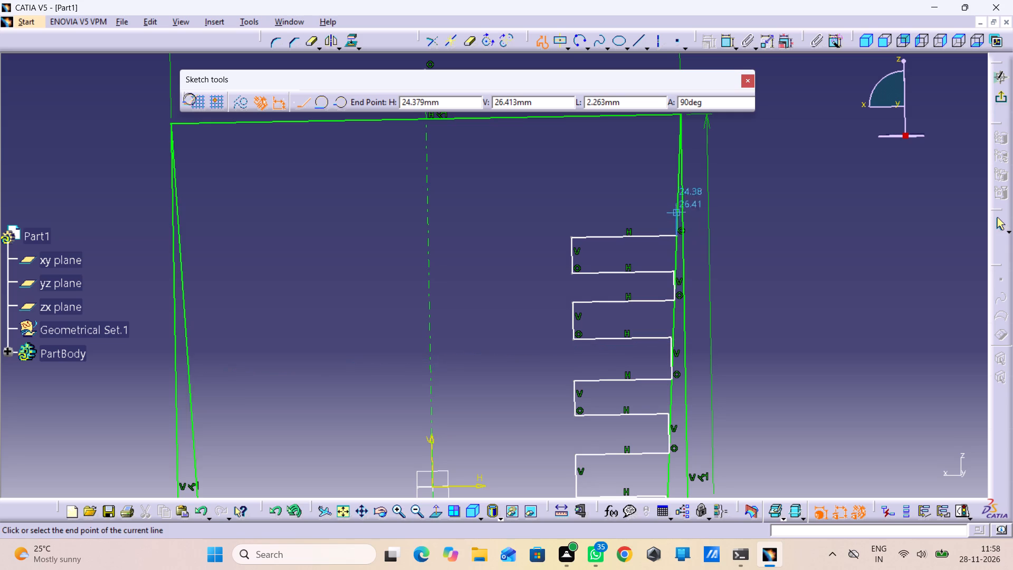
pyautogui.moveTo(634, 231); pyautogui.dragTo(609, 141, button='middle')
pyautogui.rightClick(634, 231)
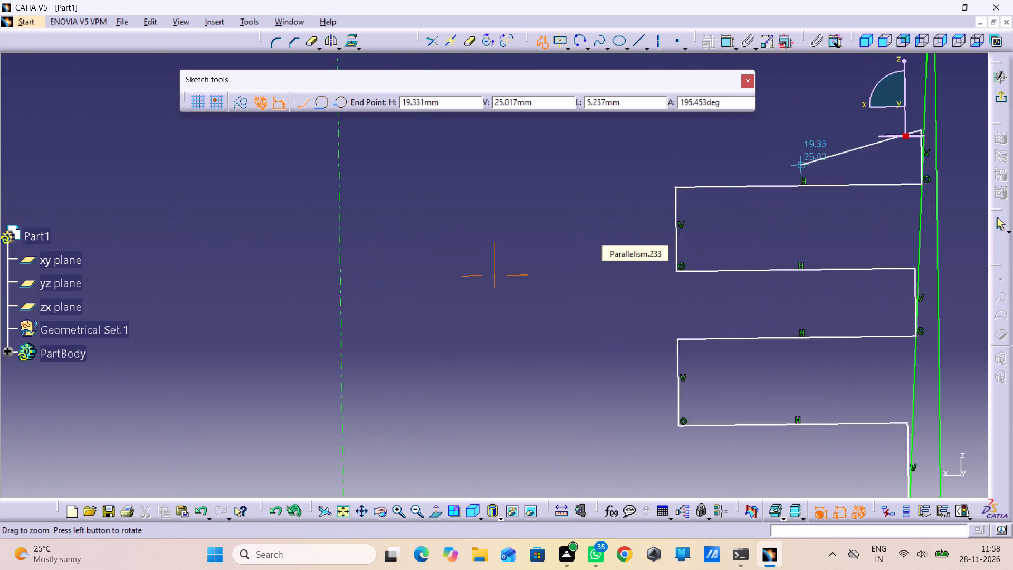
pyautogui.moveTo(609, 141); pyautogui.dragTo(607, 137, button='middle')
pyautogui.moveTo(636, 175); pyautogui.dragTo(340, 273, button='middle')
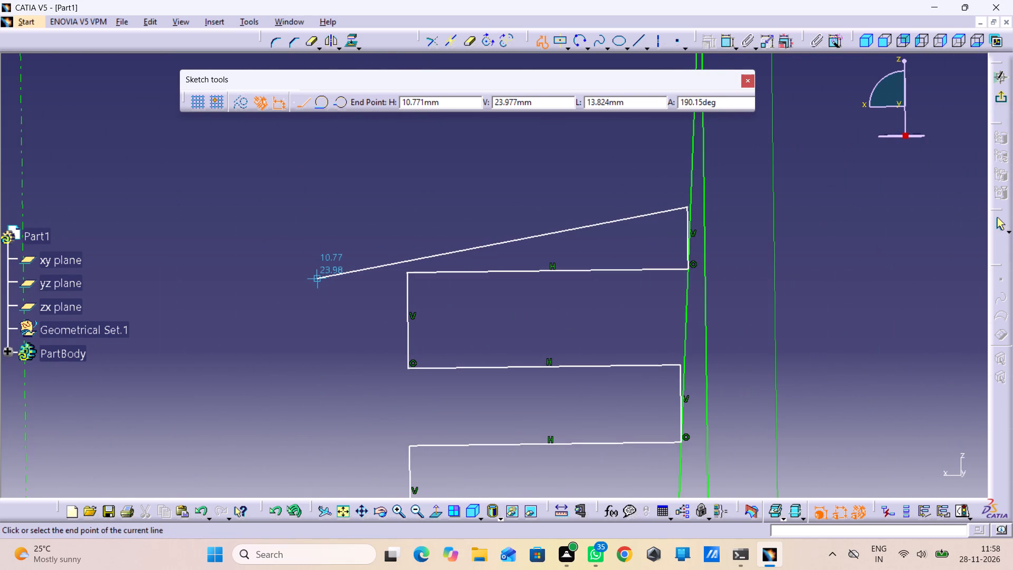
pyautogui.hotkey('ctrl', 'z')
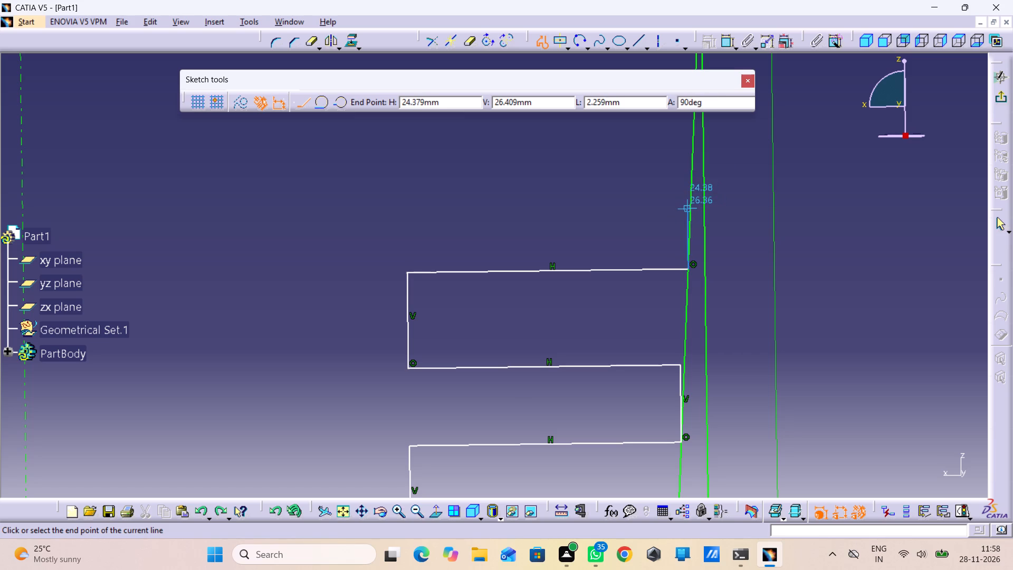
# Examine the profile's grooves and outer corners along the tapered side, from the uppermost groove down to the wider step.
pyautogui.moveTo(664, 246); pyautogui.dragTo(666, 13, button='middle')
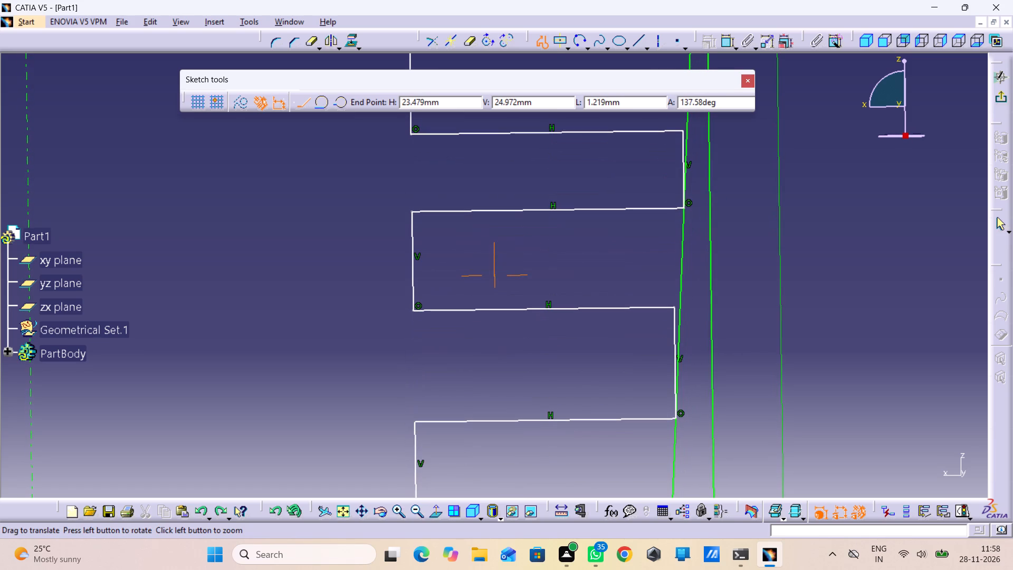
pyautogui.moveTo(666, 13); pyautogui.dragTo(676, 0, button='middle')
pyautogui.moveTo(709, 201); pyautogui.dragTo(723, 112, button='middle')
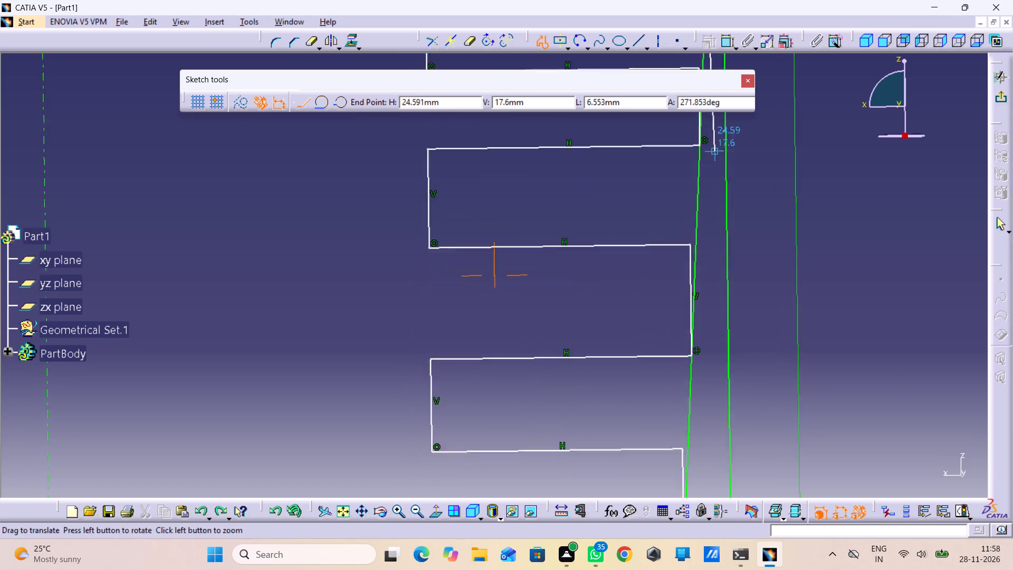
pyautogui.moveTo(723, 112); pyautogui.dragTo(729, 9, button='middle')
pyautogui.moveTo(733, 170); pyautogui.dragTo(730, 22, button='middle')
pyautogui.moveTo(685, 210); pyautogui.dragTo(684, 207, button='middle')
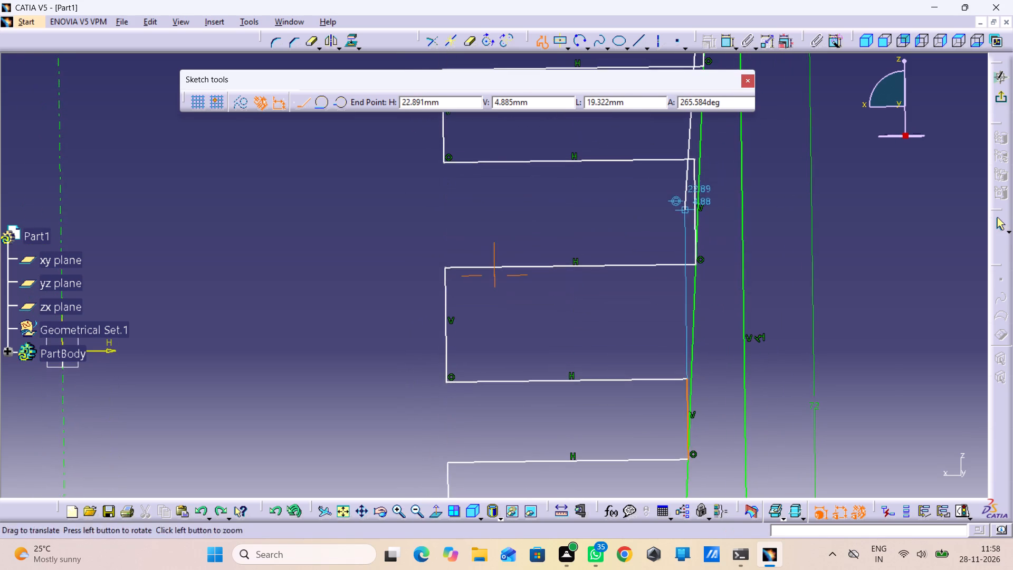
pyautogui.moveTo(684, 207); pyautogui.dragTo(693, 76, button='middle')
pyautogui.moveTo(703, 190); pyautogui.dragTo(712, 60, button='middle')
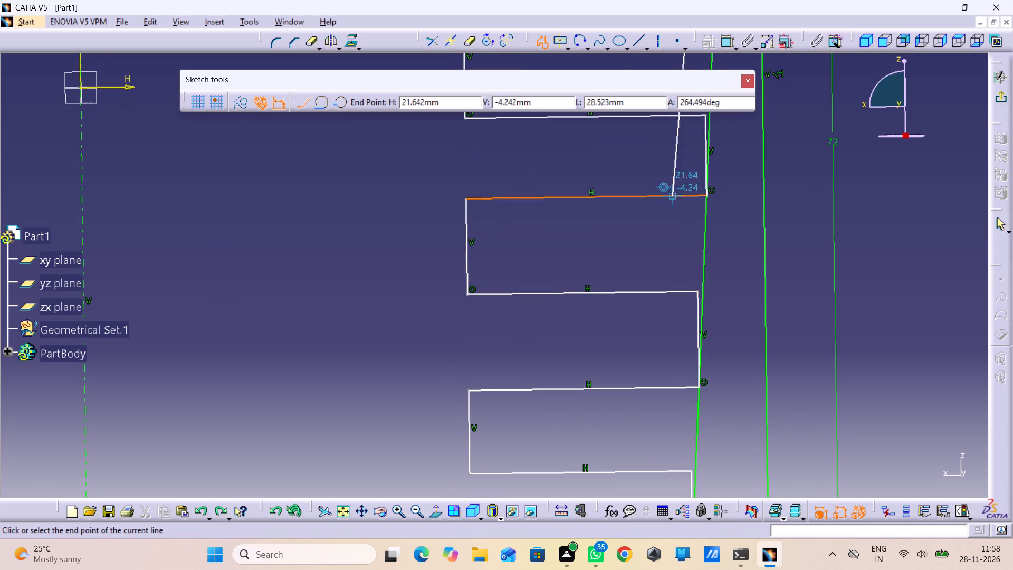
pyautogui.moveTo(673, 208); pyautogui.dragTo(692, 61, button='middle')
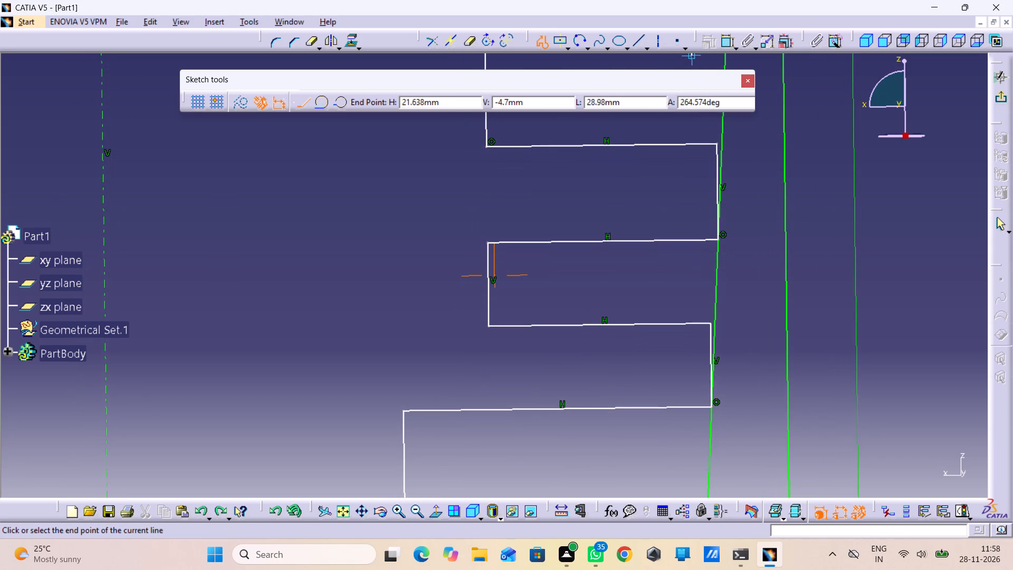
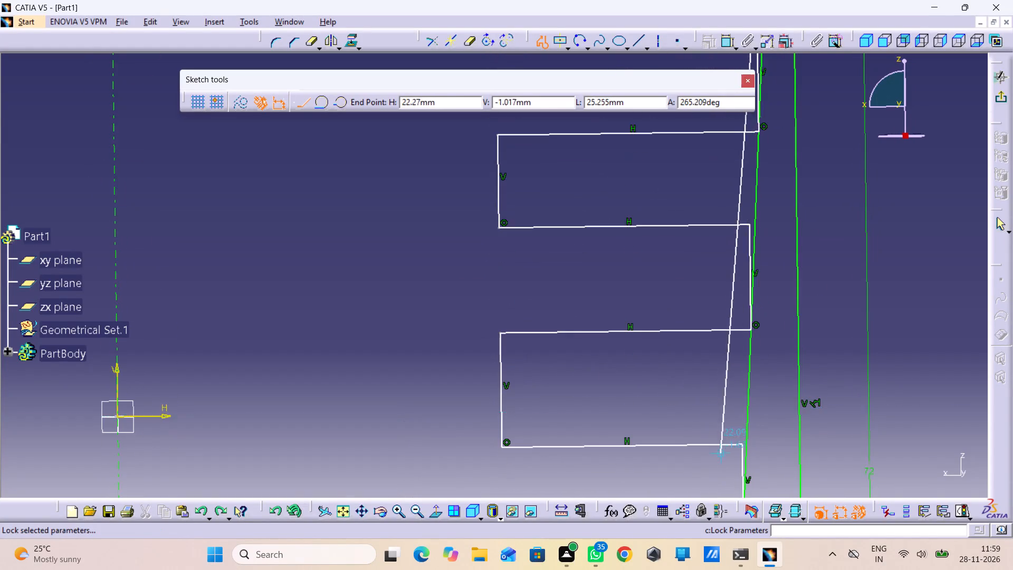
# Continue the profile about 3.5 mm up along the tapered side and 10.5 mm straight inward to the groove depth.
pyautogui.scroll(1, 757, 275)
pyautogui.moveTo(757, 275); pyautogui.dragTo(757, 377, button='middle')
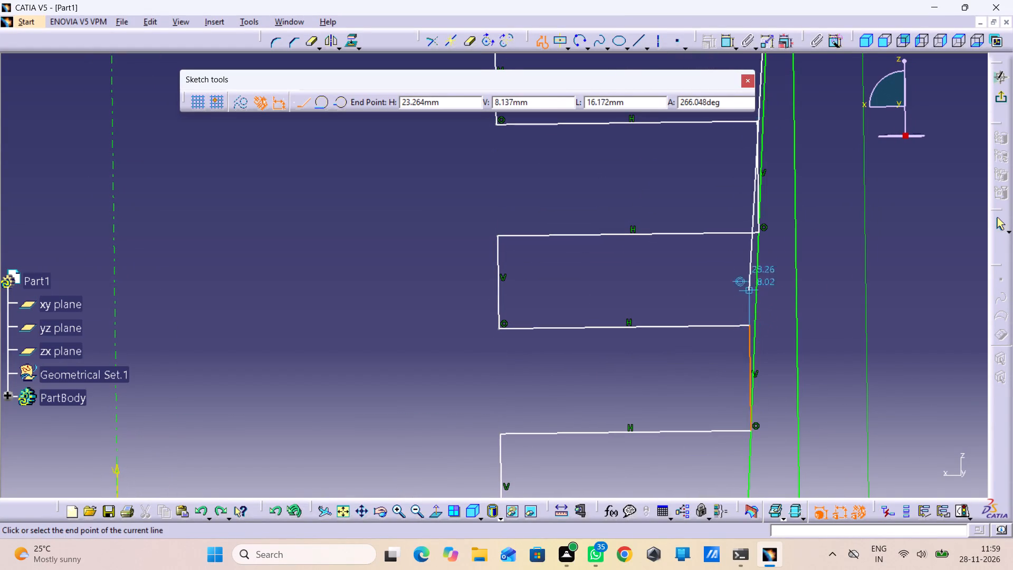
pyautogui.moveTo(764, 239); pyautogui.dragTo(728, 559, button='middle')
pyautogui.moveTo(773, 37); pyautogui.dragTo(697, 516, button='middle')
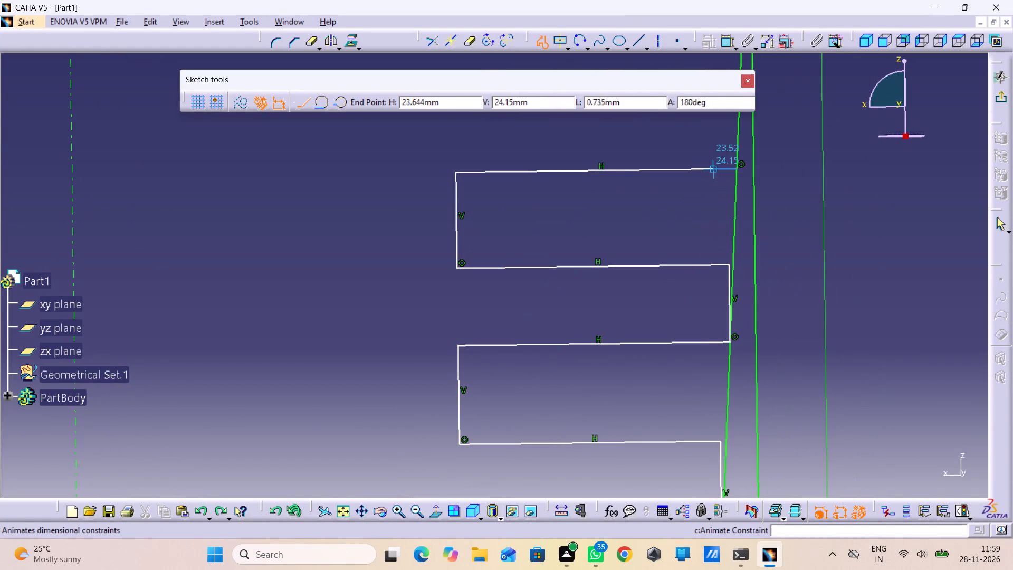
pyautogui.moveTo(742, 174); pyautogui.dragTo(771, 456, button='middle')
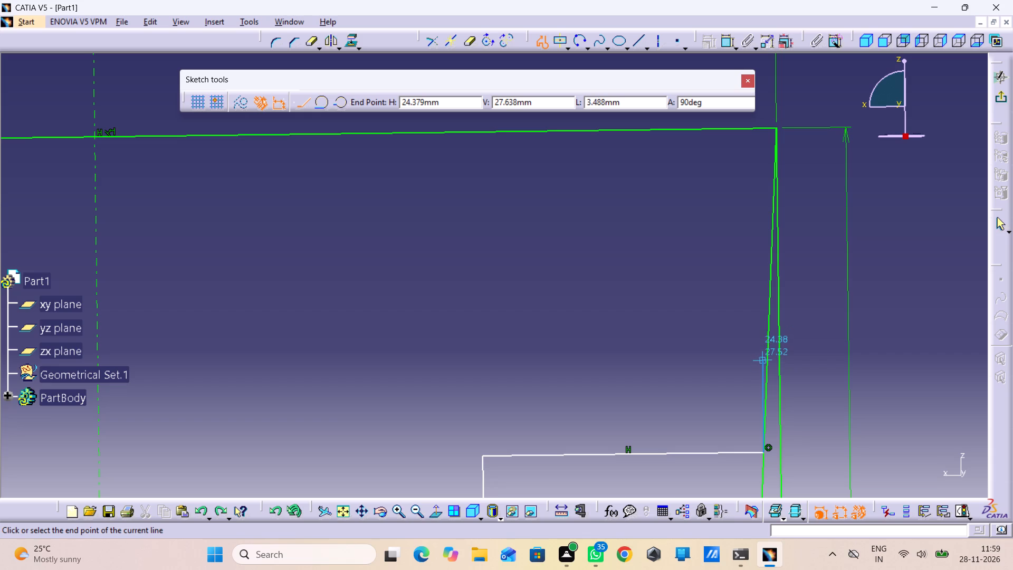
pyautogui.moveTo(768, 357); pyautogui.dragTo(769, 363)
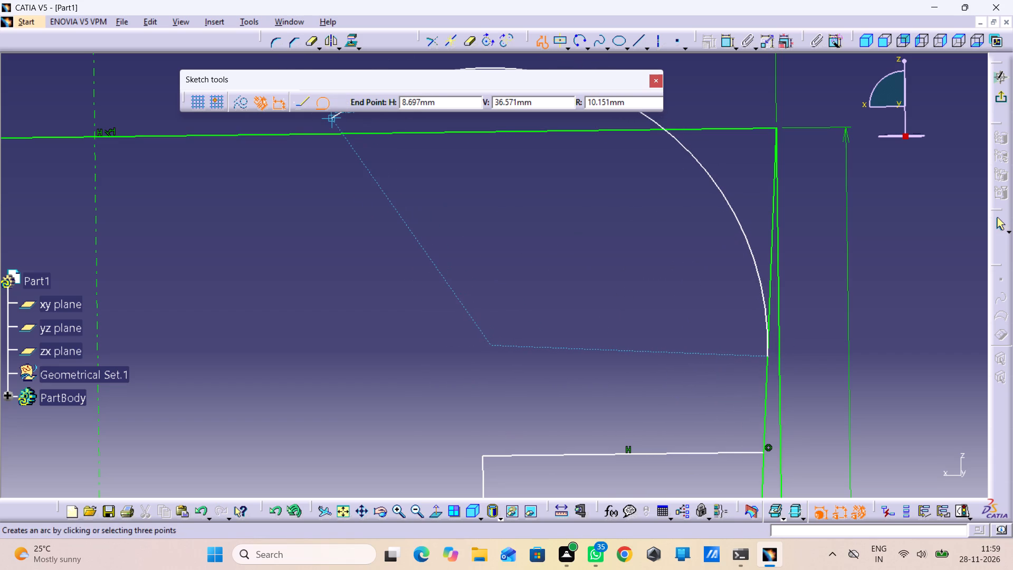
pyautogui.click(322, 99)
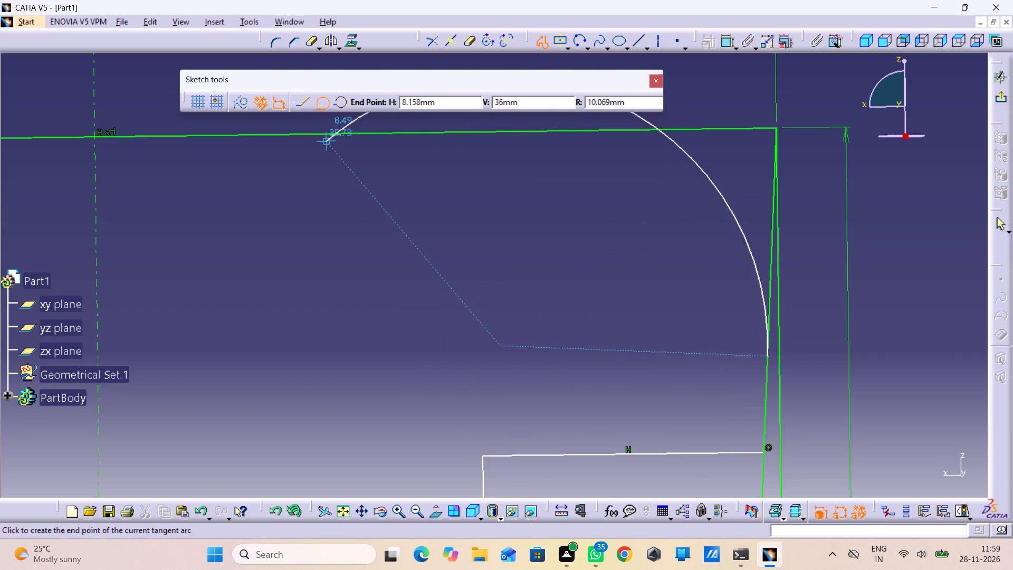
pyautogui.click(301, 109)
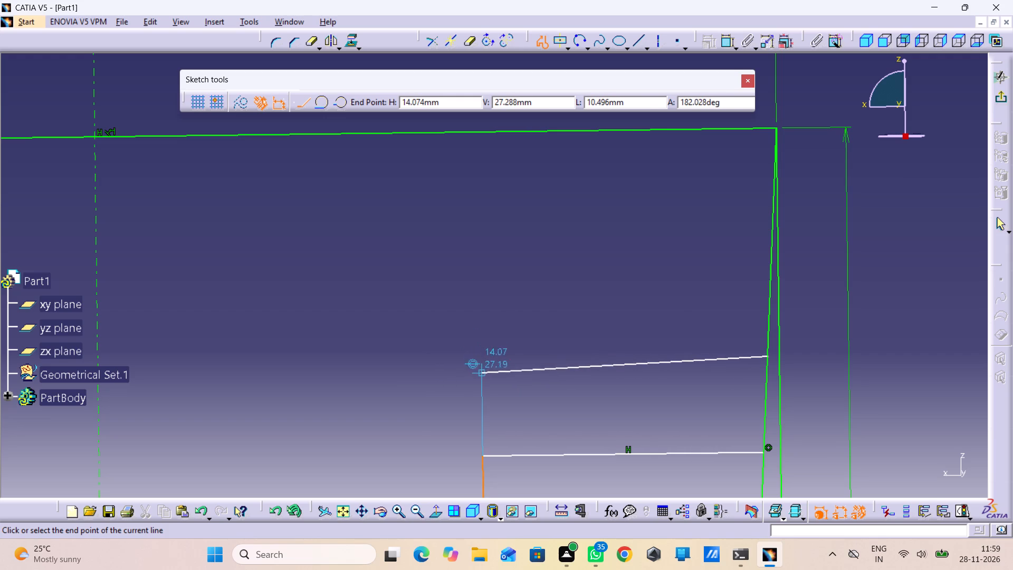
pyautogui.click(481, 360)
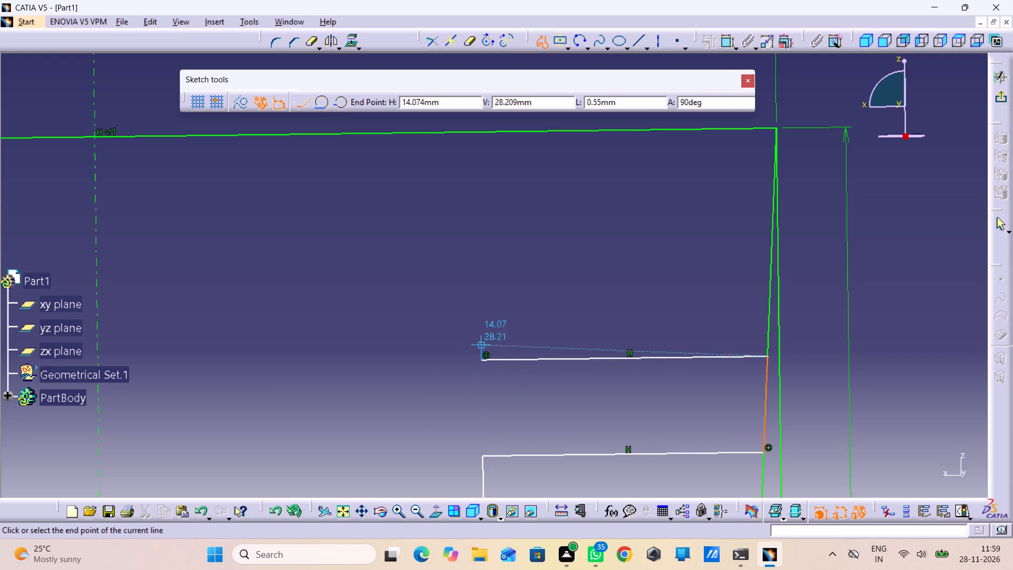
# Continue the profile about 2.2 mm up from the groove's inner end and 10.6 mm outward to the tapered side.
pyautogui.moveTo(481, 293); pyautogui.dragTo(503, 143, button='middle')
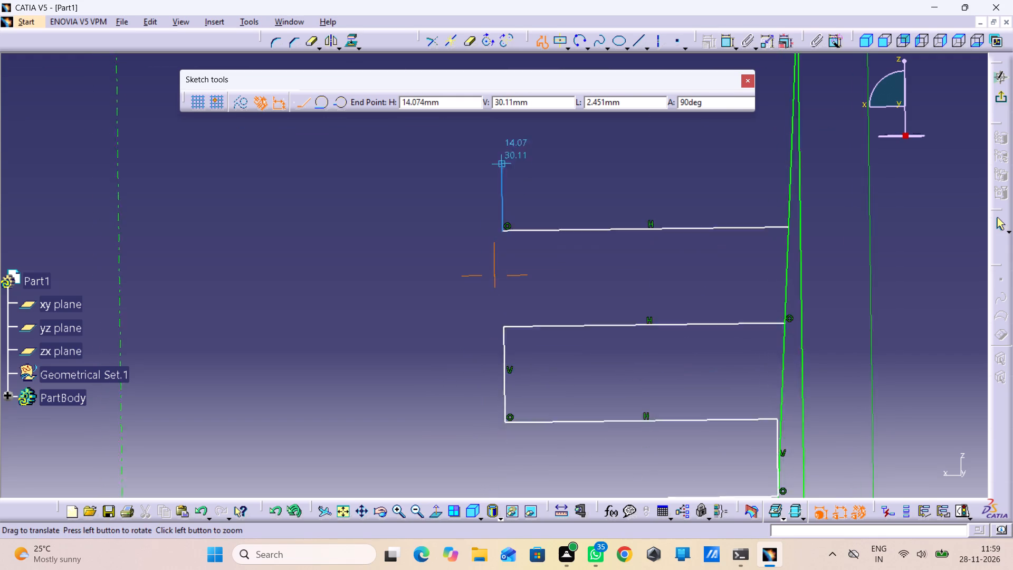
pyautogui.moveTo(503, 143); pyautogui.dragTo(513, 32, button='middle')
pyautogui.scroll(1, 513, 43)
pyautogui.moveTo(513, 32); pyautogui.dragTo(517, 217, button='middle')
pyautogui.rightClick(513, 32)
pyautogui.moveTo(517, 217); pyautogui.dragTo(521, 230, button='middle')
pyautogui.rightClick(517, 217)
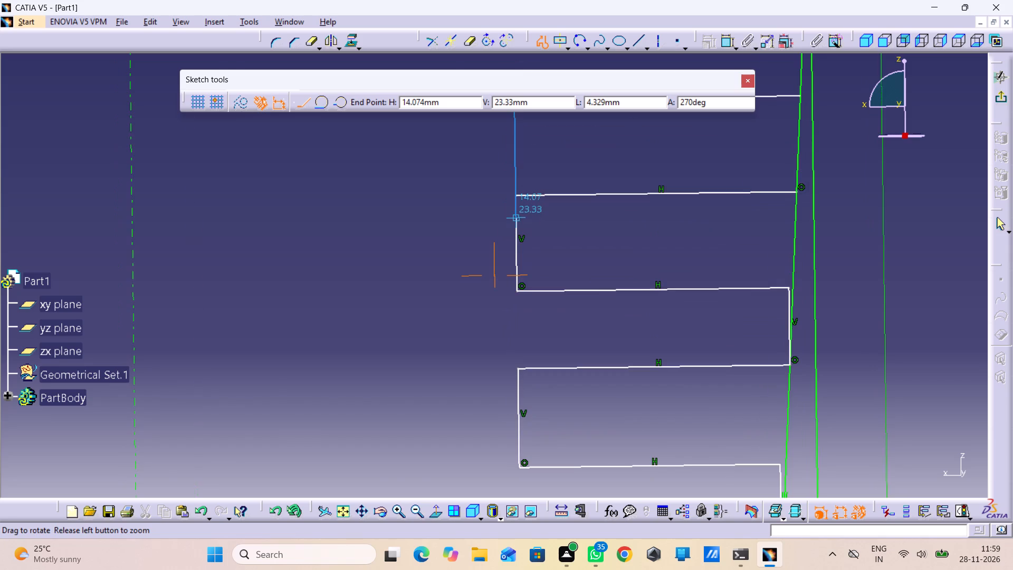
pyautogui.moveTo(521, 230); pyautogui.dragTo(535, 323, button='middle')
pyautogui.moveTo(504, 154); pyautogui.dragTo(504, 177, button='middle')
pyautogui.rightClick(504, 154)
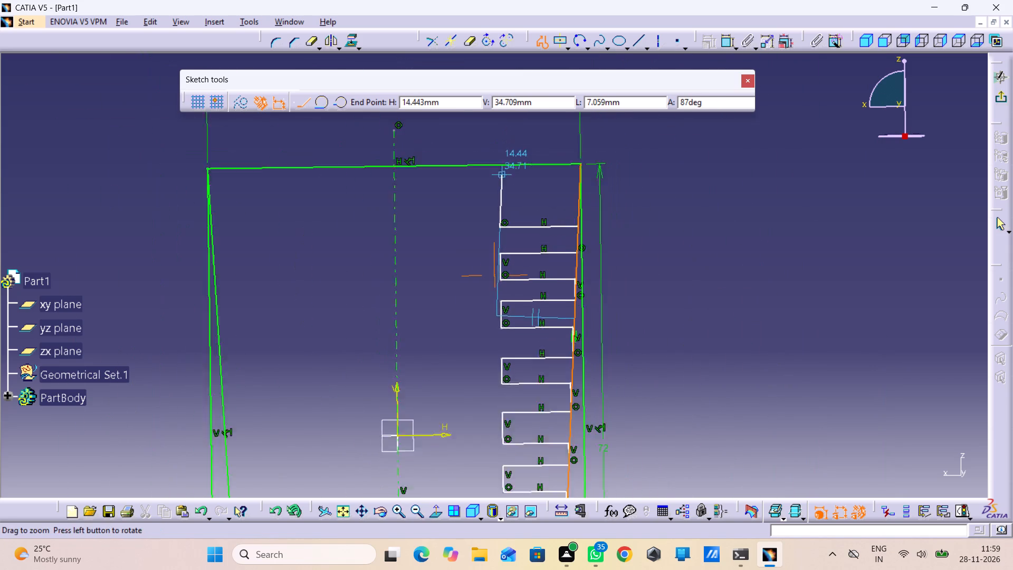
pyautogui.moveTo(504, 177); pyautogui.dragTo(504, 181, button='middle')
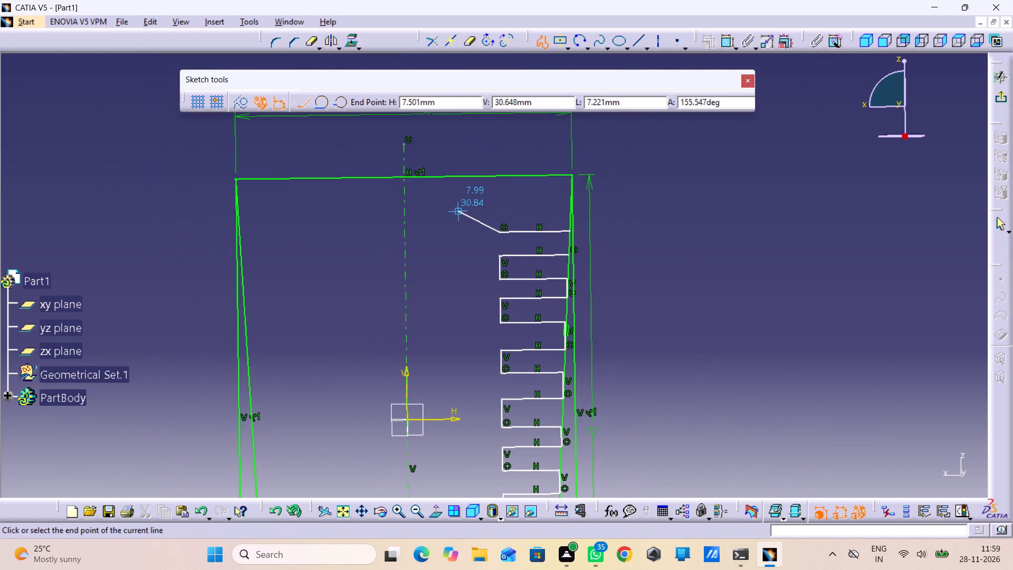
pyautogui.moveTo(355, 286); pyautogui.dragTo(368, 145, button='middle')
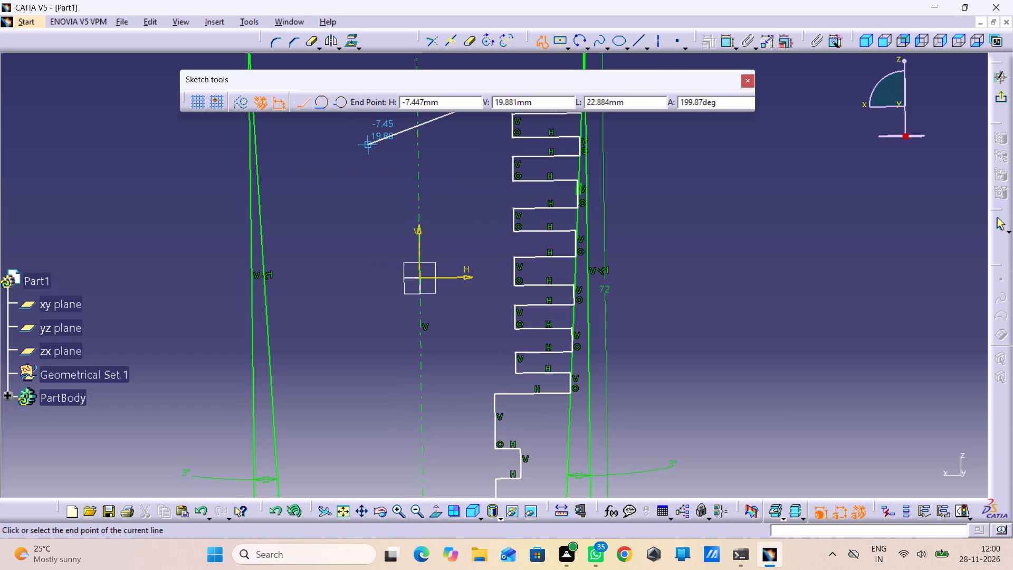
pyautogui.moveTo(376, 168); pyautogui.dragTo(366, 225, button='middle')
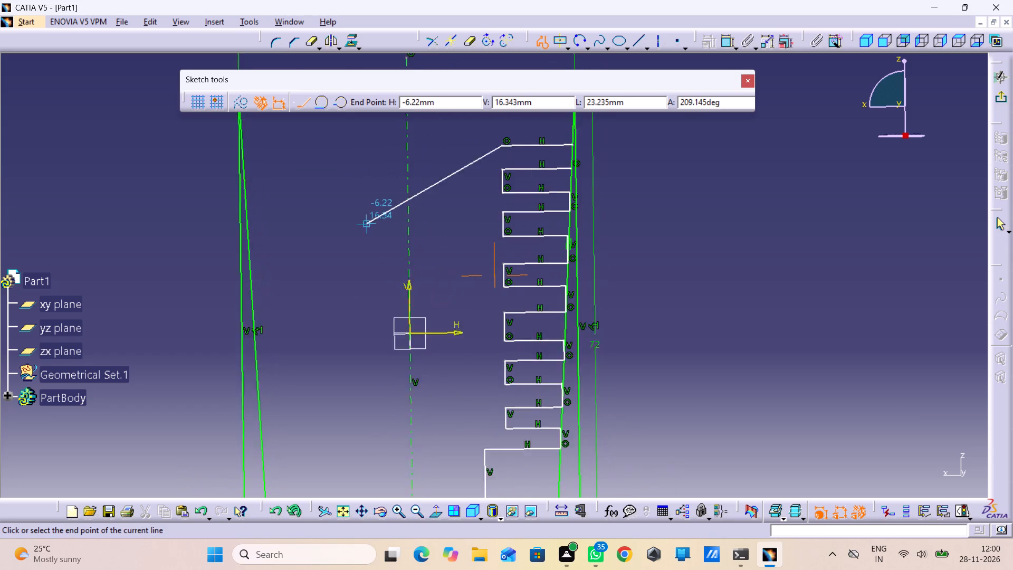
pyautogui.moveTo(366, 225); pyautogui.dragTo(368, 247, button='middle')
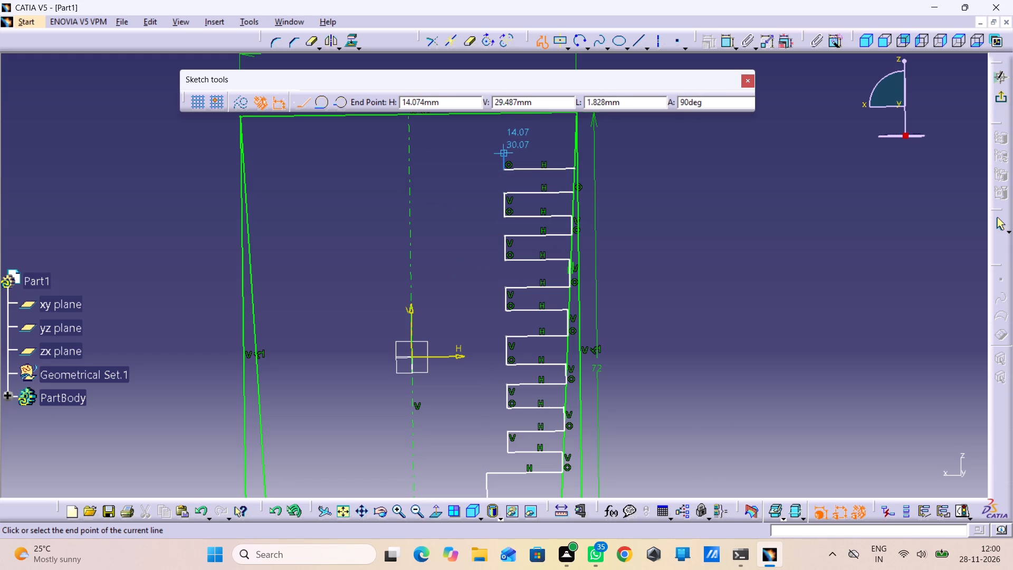
pyautogui.click(505, 154)
pyautogui.moveTo(574, 157); pyautogui.dragTo(568, 149, button='middle')
pyautogui.rightClick(574, 157)
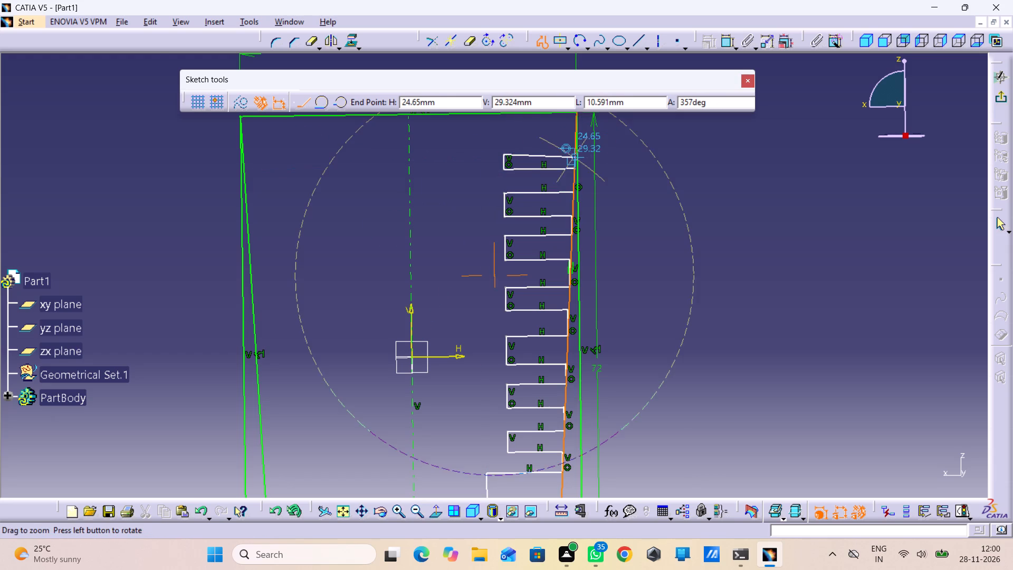
pyautogui.moveTo(568, 149); pyautogui.dragTo(533, 53, button='middle')
pyautogui.moveTo(544, 208); pyautogui.dragTo(429, 564, button='middle')
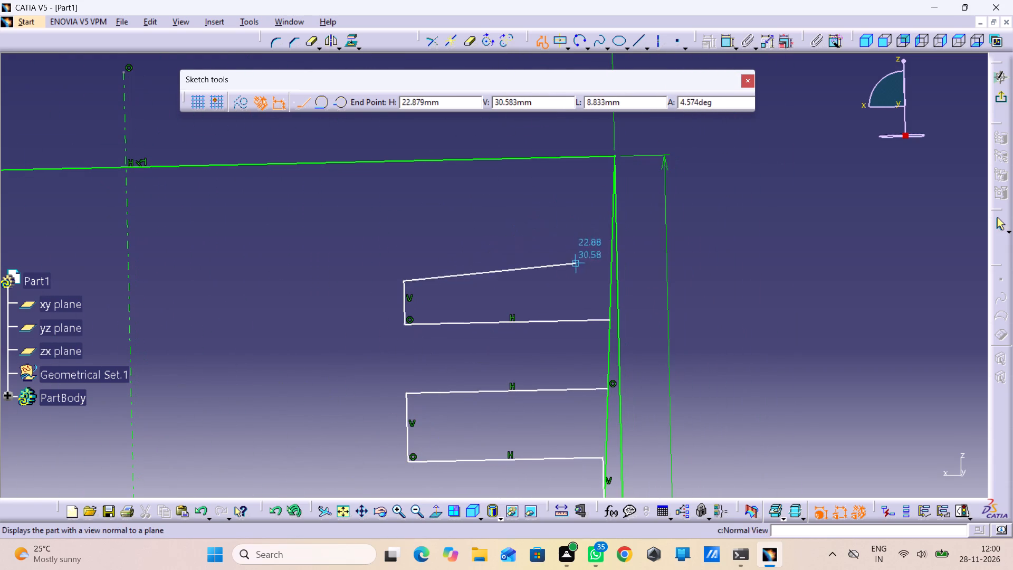
pyautogui.click(610, 275)
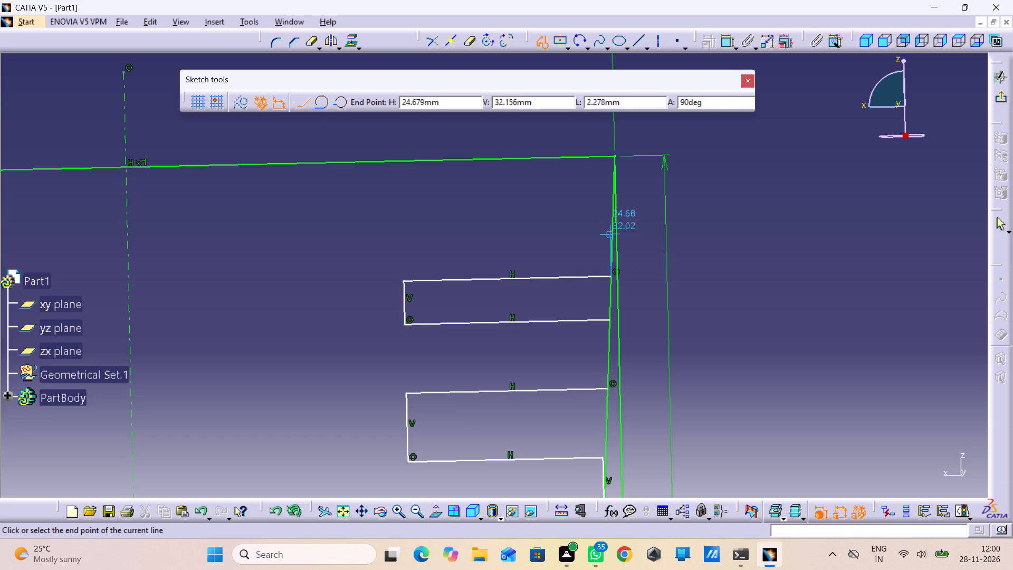
# Continue the profile about 2.3 mm up along the tapered side and 10.7 mm inward, aligned with the groove bottoms below.
pyautogui.moveTo(613, 232); pyautogui.dragTo(587, 150, button='middle')
pyautogui.rightClick(613, 232)
pyautogui.moveTo(591, 157); pyautogui.dragTo(503, 328, button='middle')
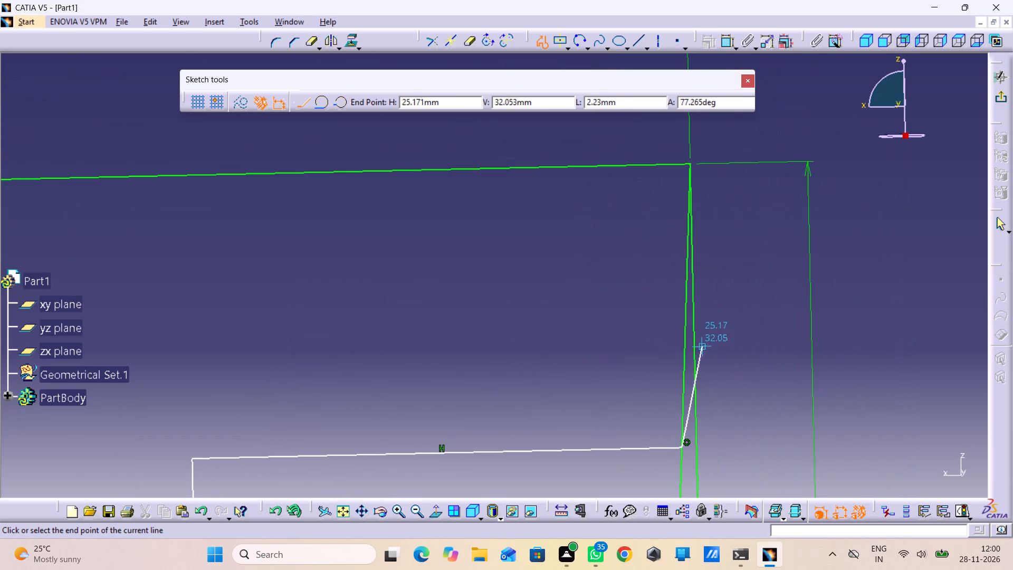
pyautogui.click(685, 340)
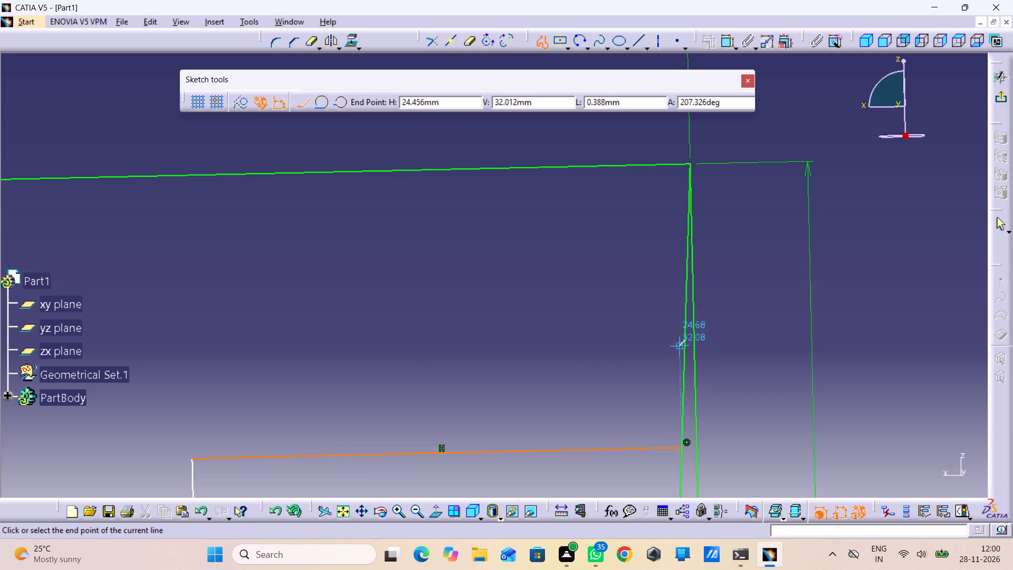
pyautogui.moveTo(435, 335); pyautogui.dragTo(438, 366, button='middle')
pyautogui.rightClick(435, 335)
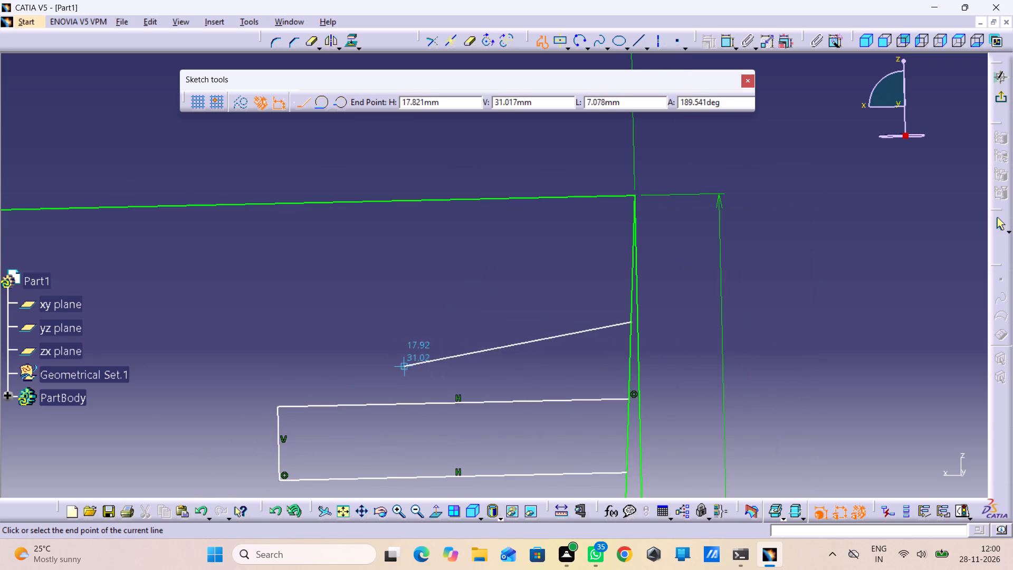
pyautogui.click(274, 330)
# Close off the uppermost groove with segments about 1.4 mm up and 10.8 mm outward to the tapered side, and end the profile.
pyautogui.moveTo(274, 330); pyautogui.dragTo(275, 329, button='middle')
pyautogui.rightClick(275, 329)
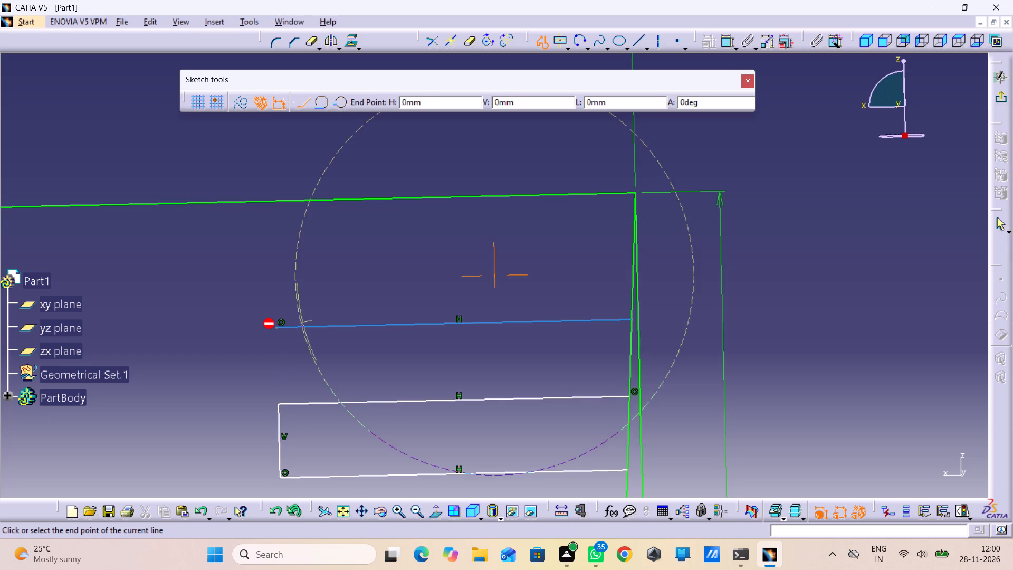
pyautogui.moveTo(275, 329); pyautogui.dragTo(276, 405, button='middle')
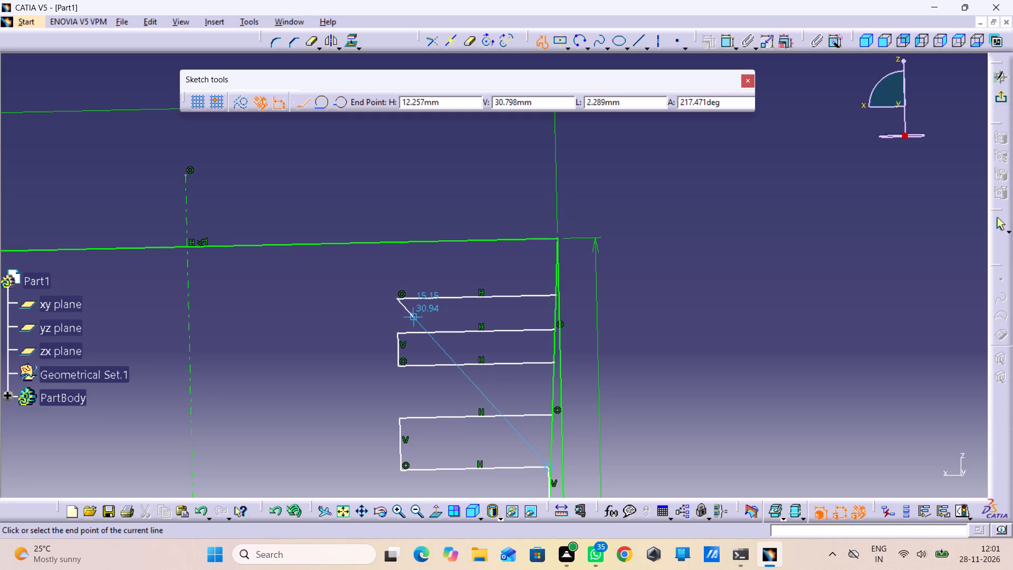
pyautogui.moveTo(395, 278); pyautogui.dragTo(364, 393, button='middle')
pyautogui.rightClick(395, 278)
pyautogui.moveTo(361, 392); pyautogui.dragTo(355, 311, button='middle')
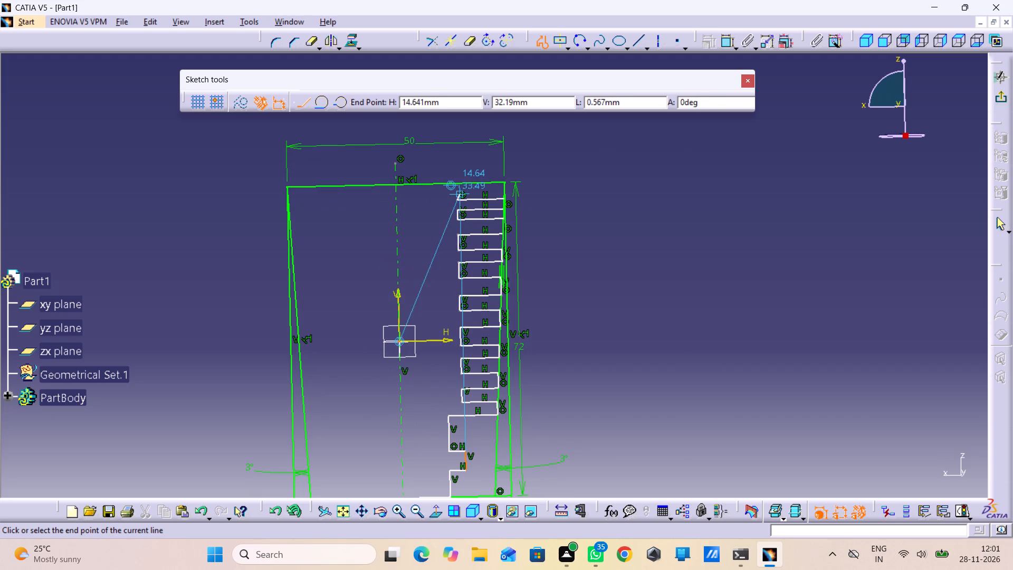
pyautogui.moveTo(459, 191); pyautogui.dragTo(459, 189, button='middle')
pyautogui.moveTo(459, 191); pyautogui.dragTo(459, 189, button='right')
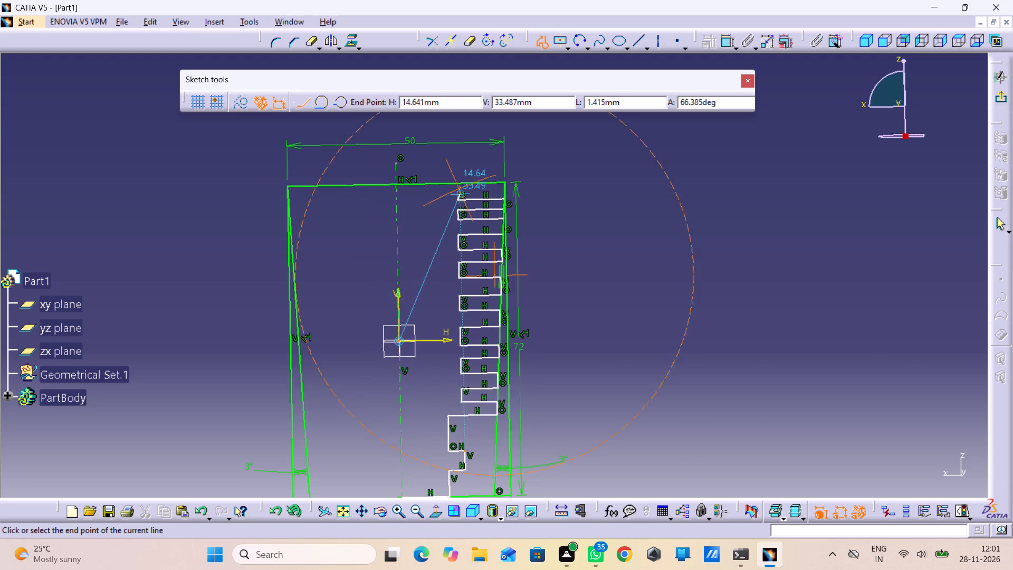
pyautogui.moveTo(459, 189); pyautogui.dragTo(459, 185, button='right')
pyautogui.moveTo(459, 189); pyautogui.dragTo(446, 121, button='middle')
pyautogui.moveTo(444, 111); pyautogui.dragTo(436, 376, button='middle')
pyautogui.moveTo(432, 274); pyautogui.dragTo(425, 558, button='middle')
pyautogui.scroll(1, 434, 569)
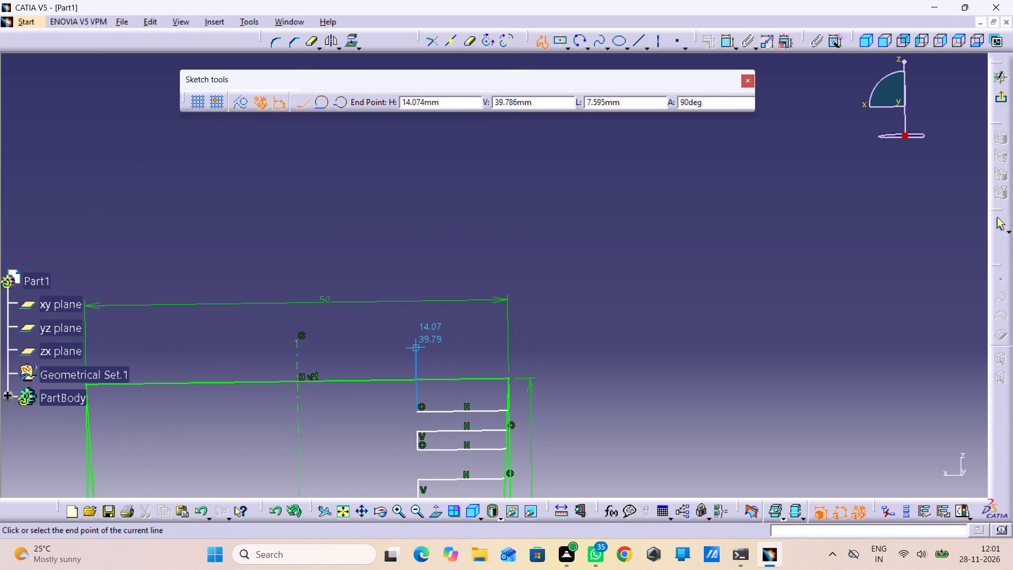
pyautogui.moveTo(418, 396); pyautogui.dragTo(419, 210, button='middle')
pyautogui.moveTo(418, 395); pyautogui.dragTo(418, 363, button='right')
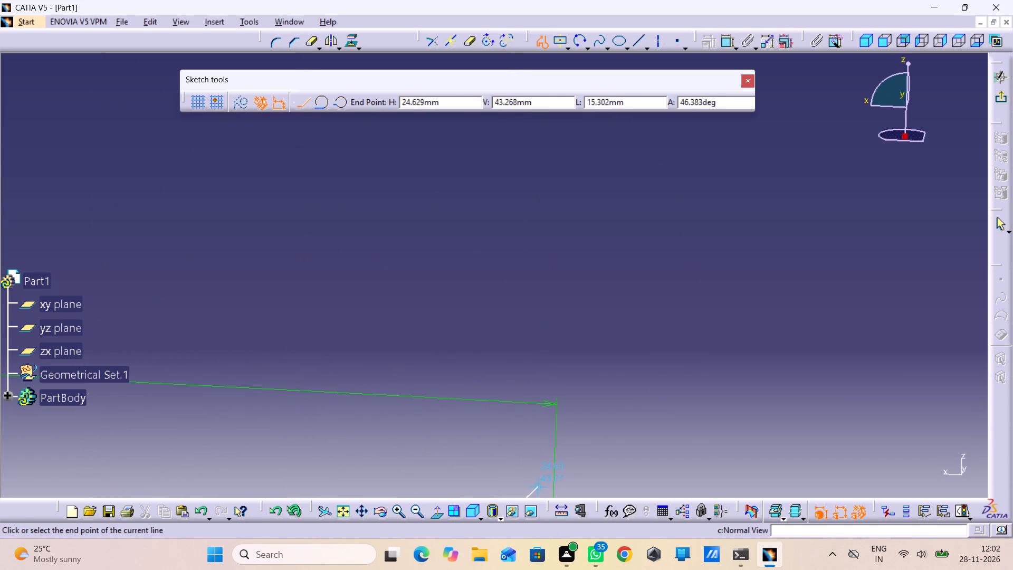
pyautogui.click(437, 512)
pyautogui.moveTo(429, 421); pyautogui.dragTo(704, 91, button='middle')
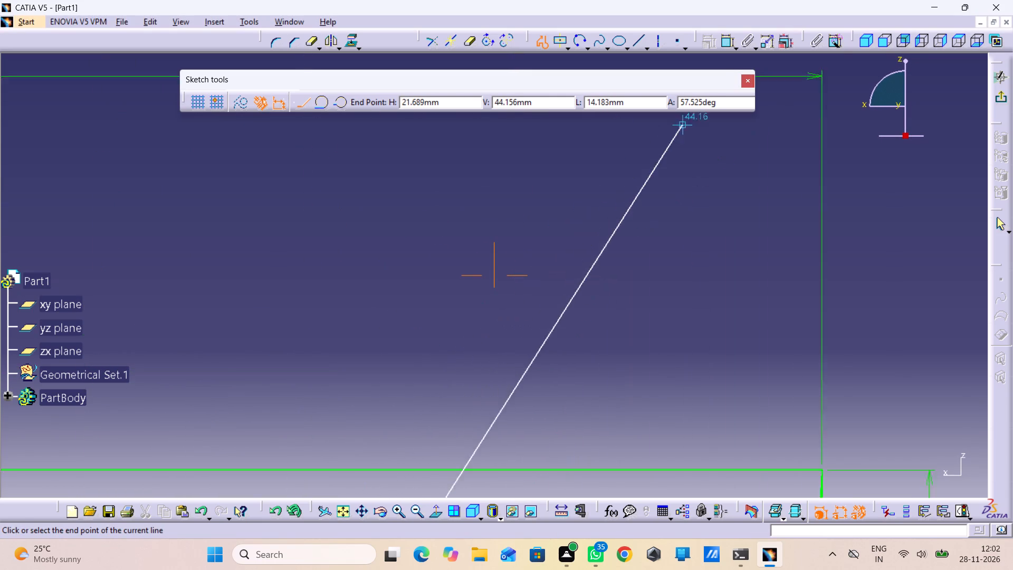
pyautogui.moveTo(704, 91); pyautogui.dragTo(714, 39, button='middle')
pyautogui.moveTo(402, 340); pyautogui.dragTo(648, 78, button='middle')
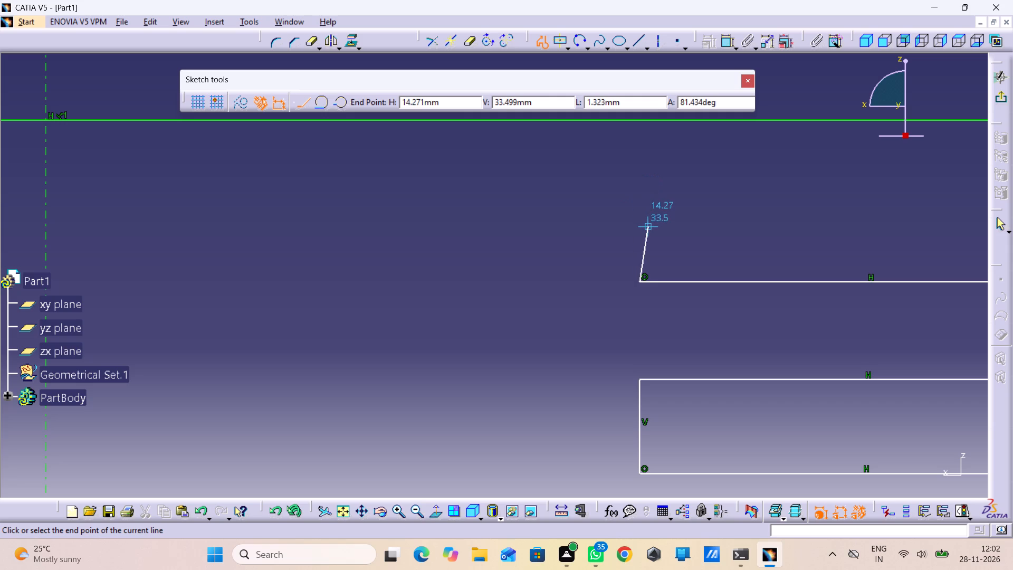
pyautogui.click(641, 223)
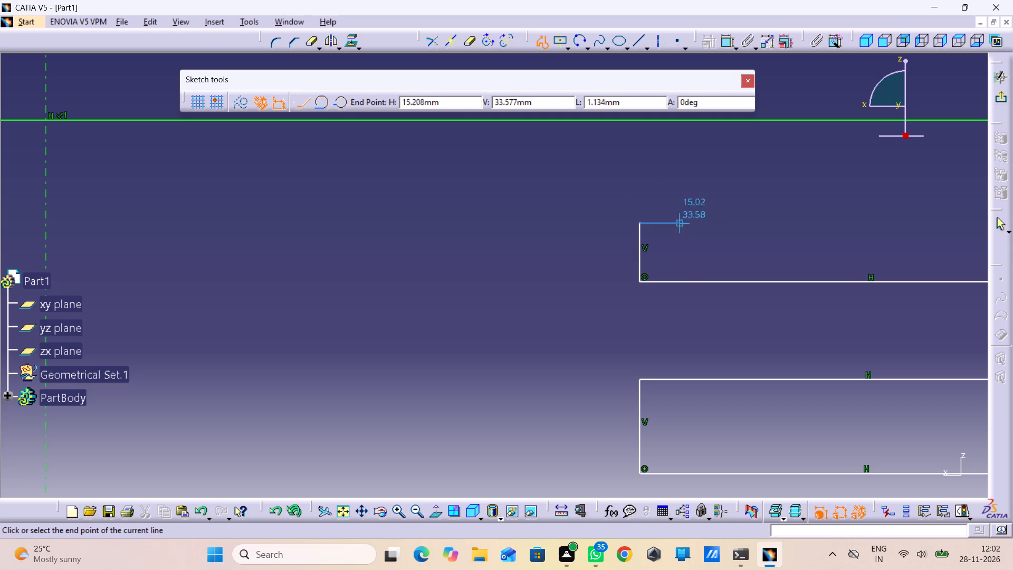
pyautogui.moveTo(714, 218); pyautogui.dragTo(195, 277, button='middle')
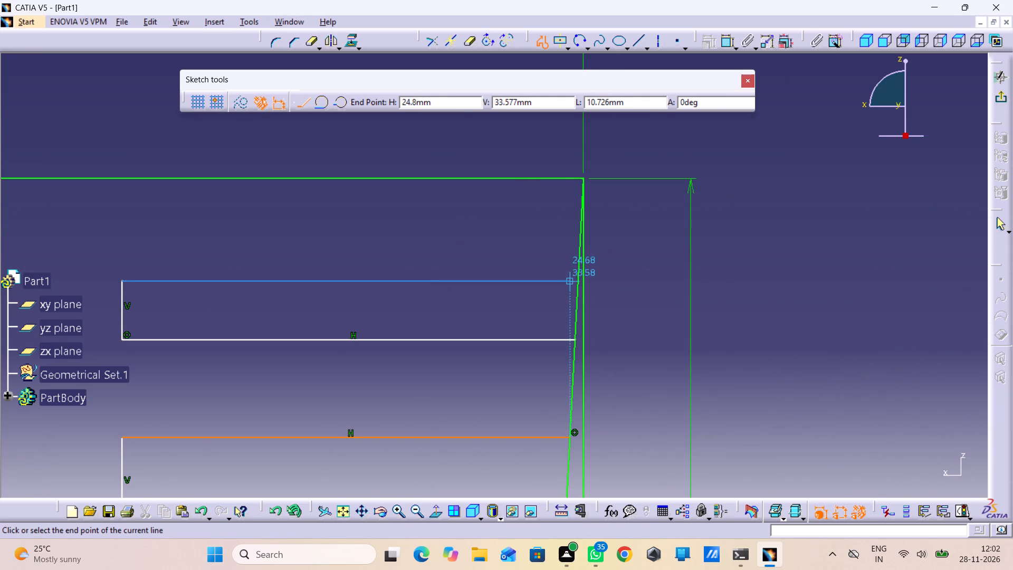
pyautogui.click(577, 282)
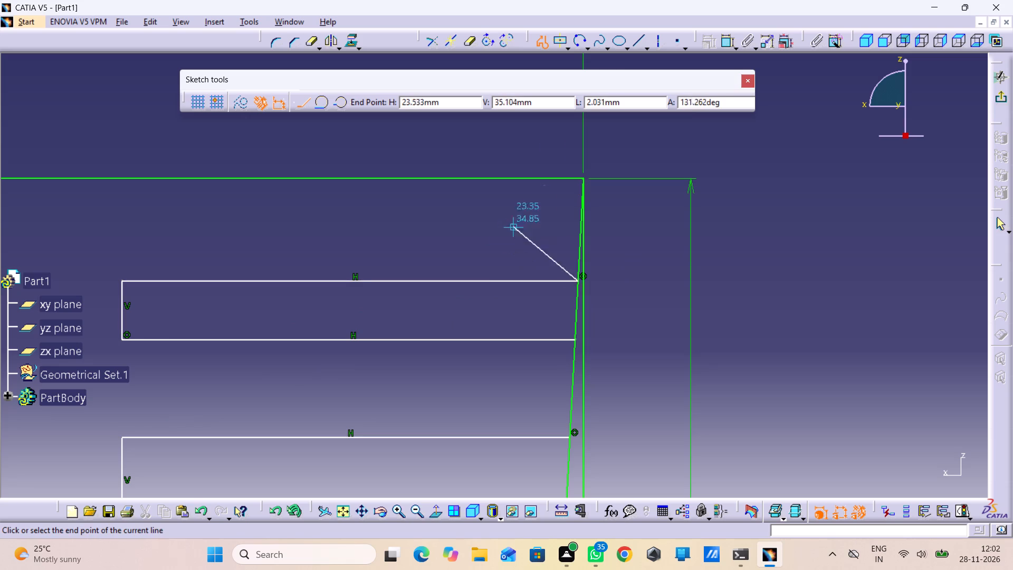
pyautogui.click(546, 40)
pyautogui.moveTo(674, 255); pyautogui.dragTo(671, 251)
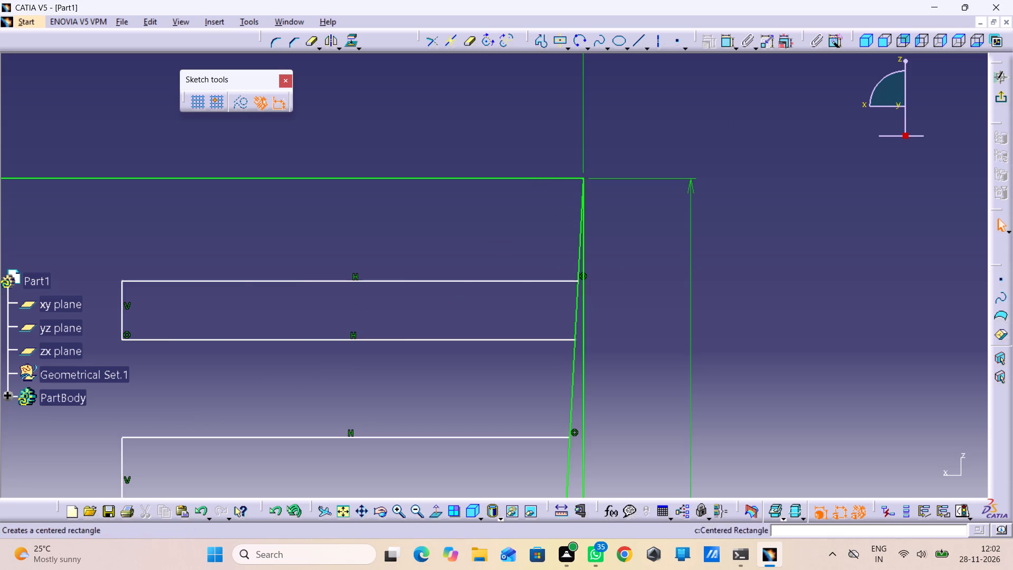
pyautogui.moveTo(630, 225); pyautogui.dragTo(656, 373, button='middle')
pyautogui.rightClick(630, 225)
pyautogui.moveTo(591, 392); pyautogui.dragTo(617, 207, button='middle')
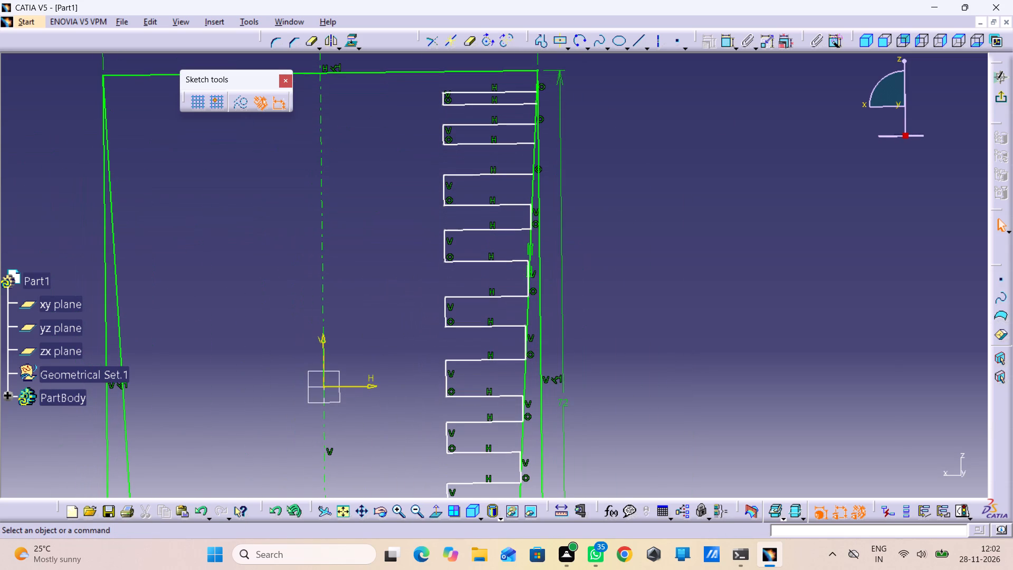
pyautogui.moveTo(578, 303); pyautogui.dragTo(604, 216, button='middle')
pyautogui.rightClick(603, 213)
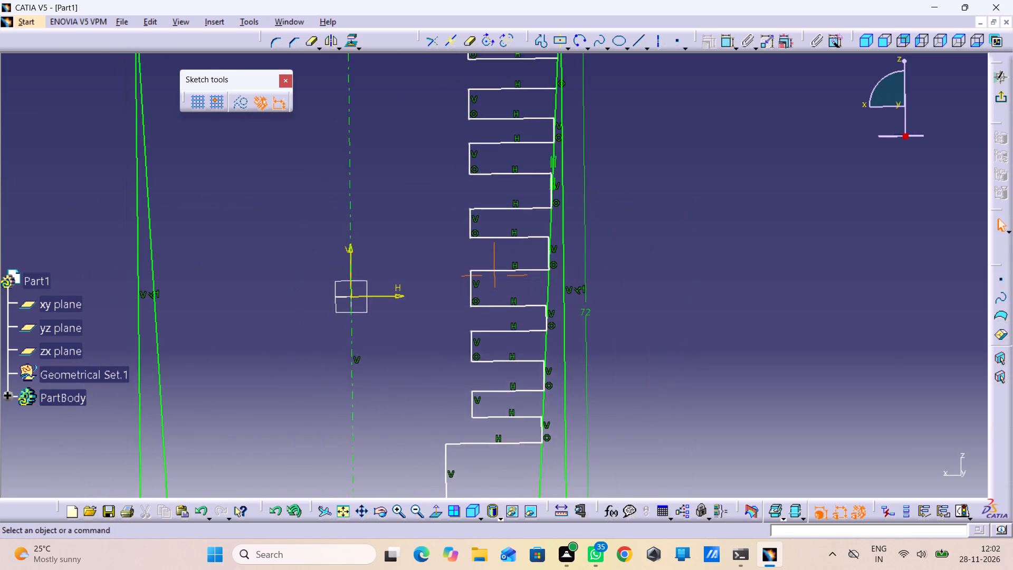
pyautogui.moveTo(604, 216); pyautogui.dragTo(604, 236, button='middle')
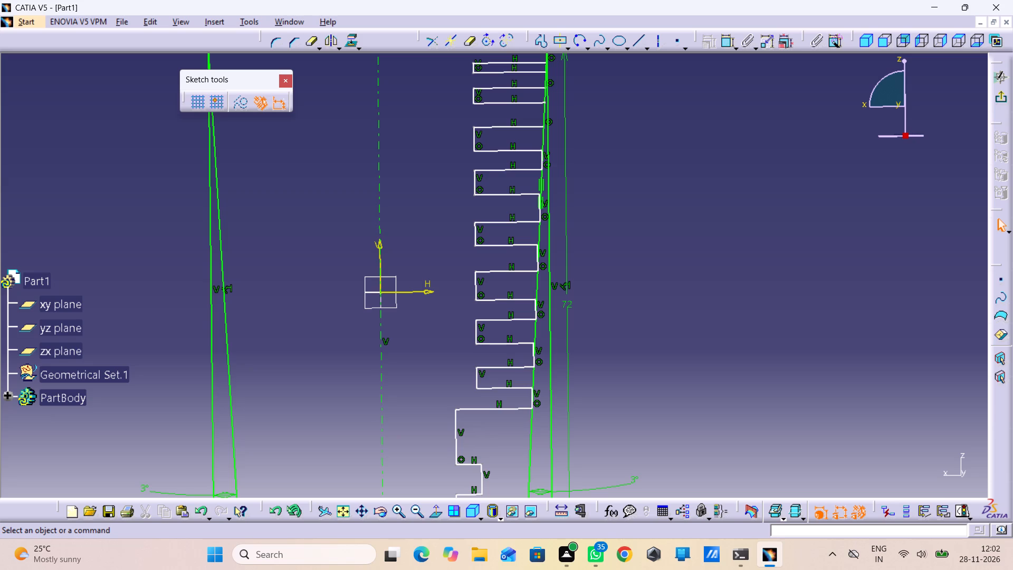
# Constrain the profile's bottom endpoint on the rectangle's base edge to 15 mm from the vertical axis.
pyautogui.moveTo(569, 289); pyautogui.dragTo(568, 345, button='middle')
pyautogui.rightClick(569, 289)
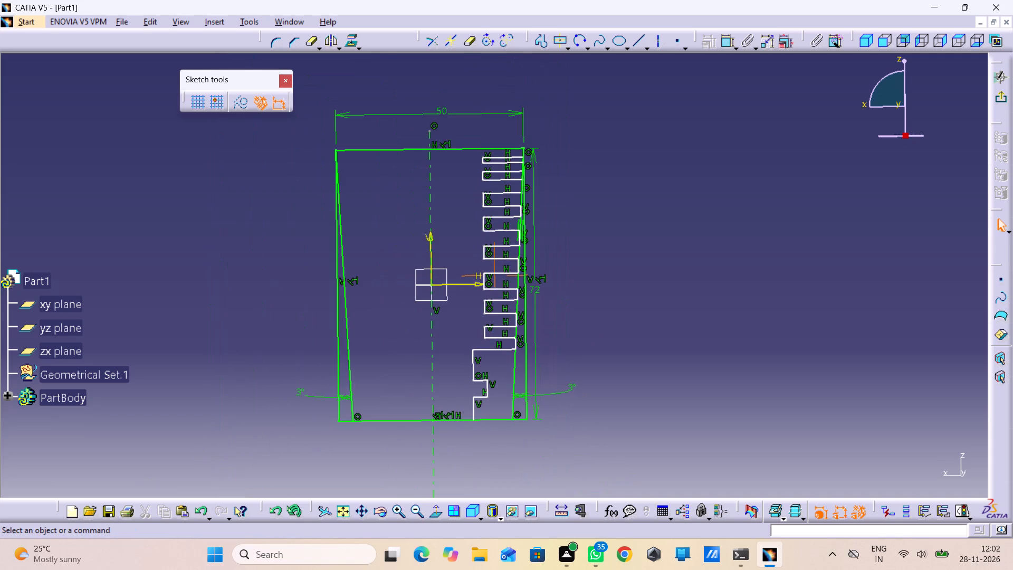
pyautogui.click(723, 37)
pyautogui.doubleClick(729, 44)
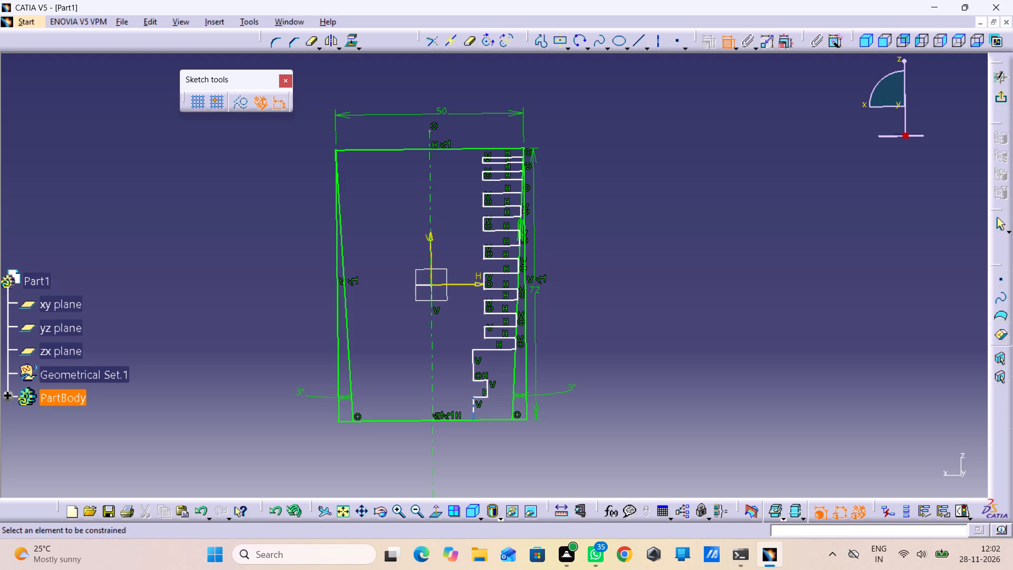
pyautogui.click(473, 420)
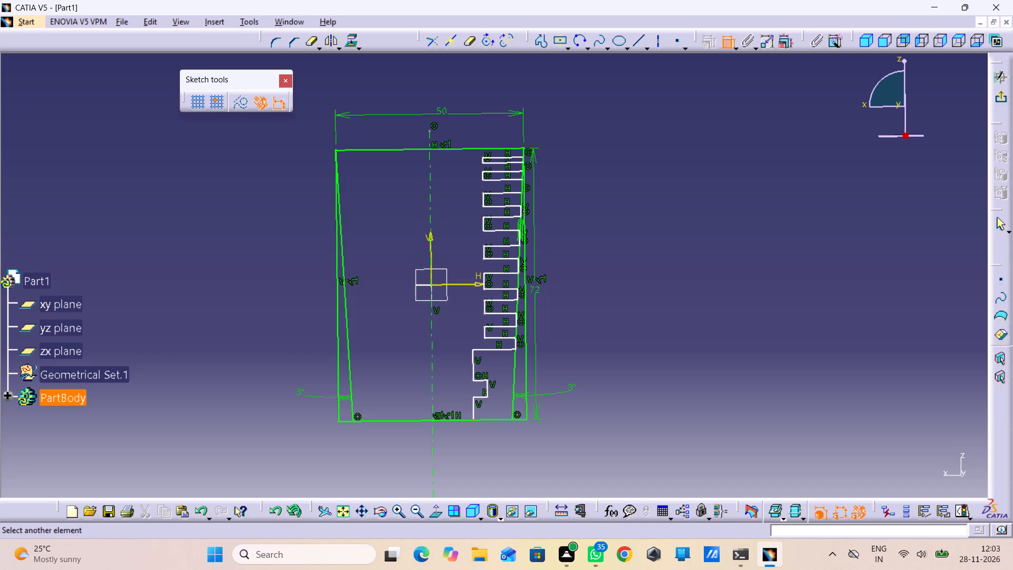
pyautogui.click(434, 337)
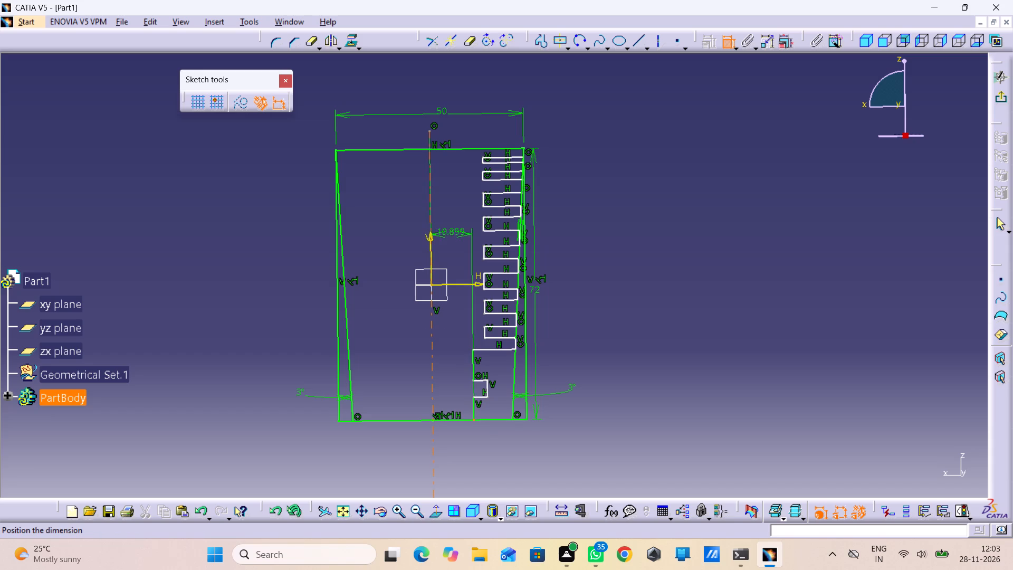
pyautogui.click(502, 451)
pyautogui.doubleClick(500, 448)
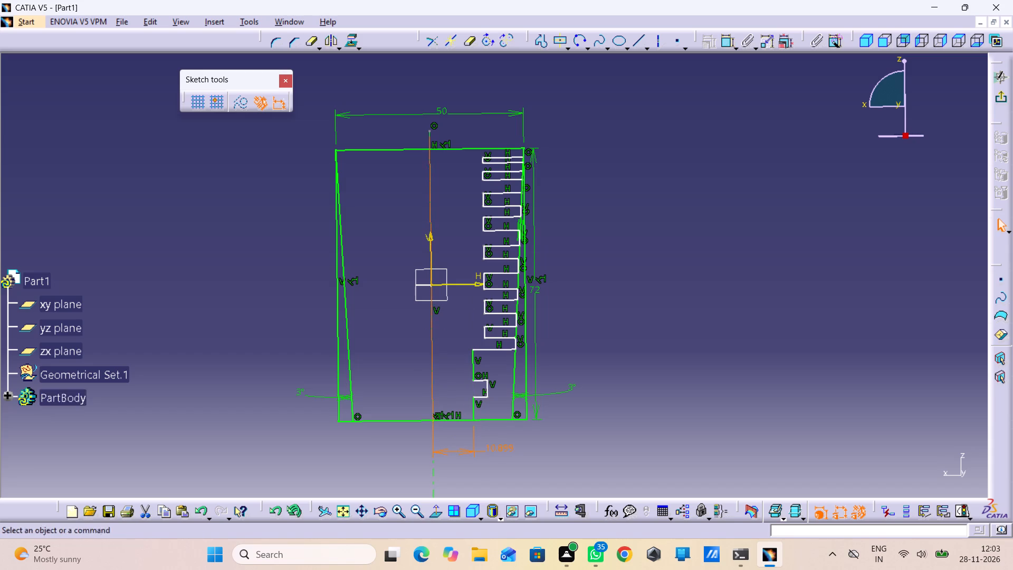
pyautogui.write('15')
pyautogui.press('Return')
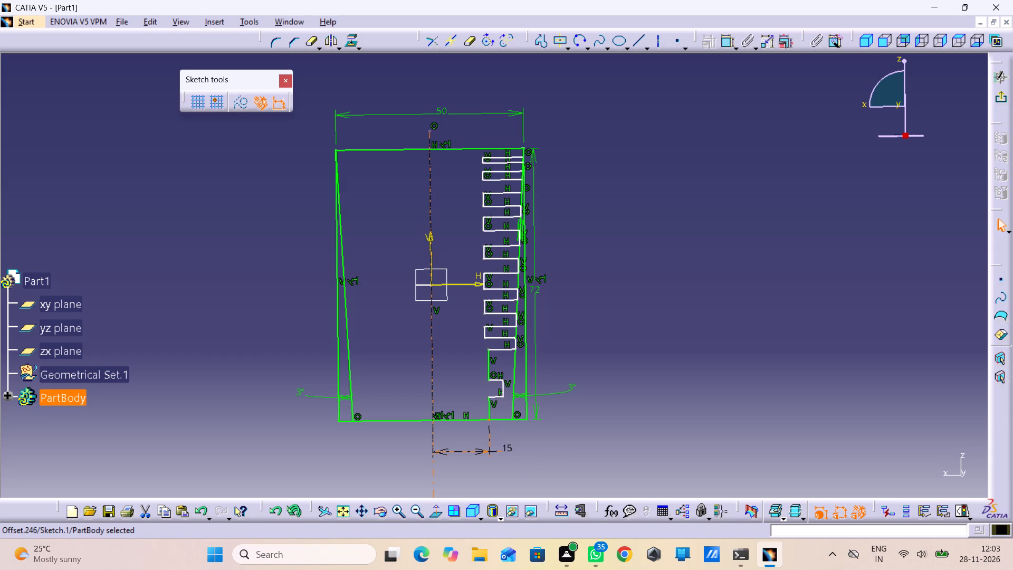
# Dimension the profile's lowest vertical segment, rising from the base edge, to a length of 7 mm.
pyautogui.doubleClick(725, 45)
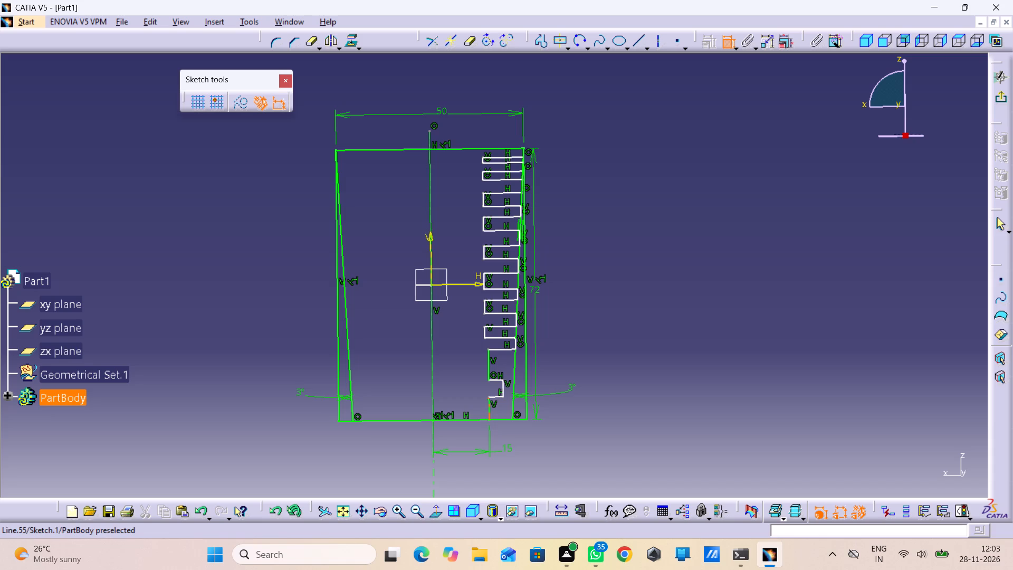
pyautogui.click(489, 405)
pyautogui.click(544, 446)
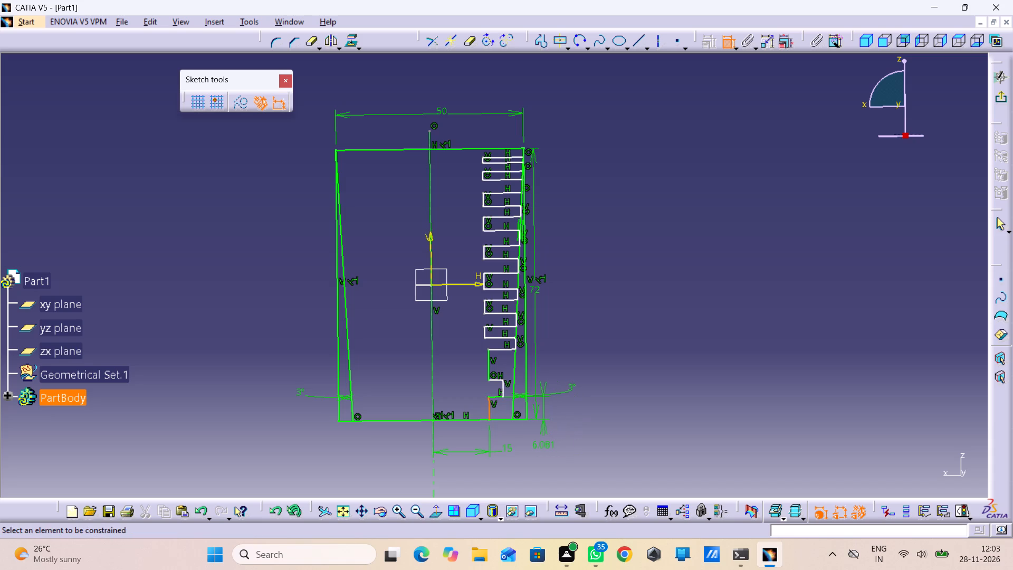
pyautogui.doubleClick(541, 444)
pyautogui.press('7')
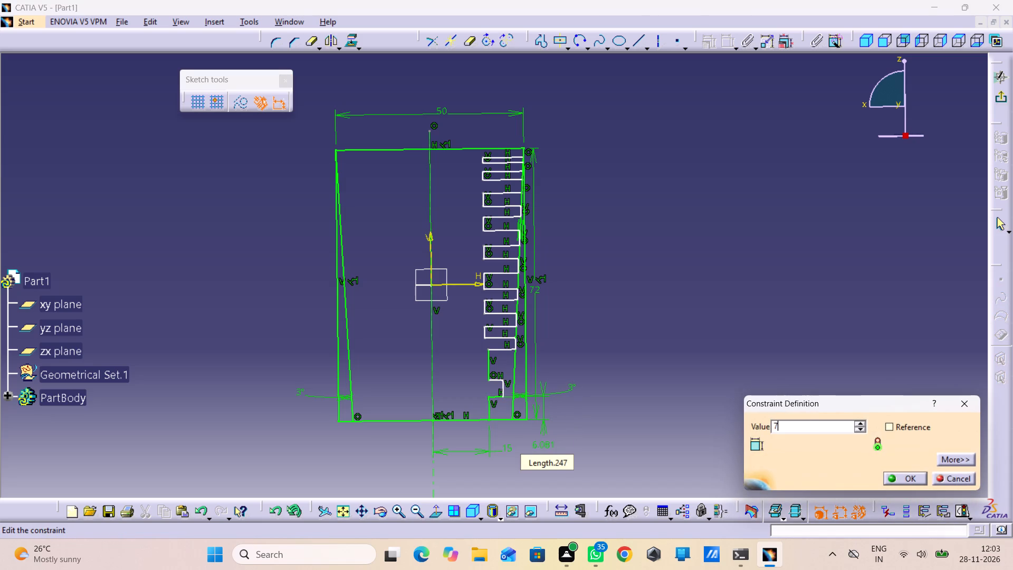
pyautogui.press('Return')
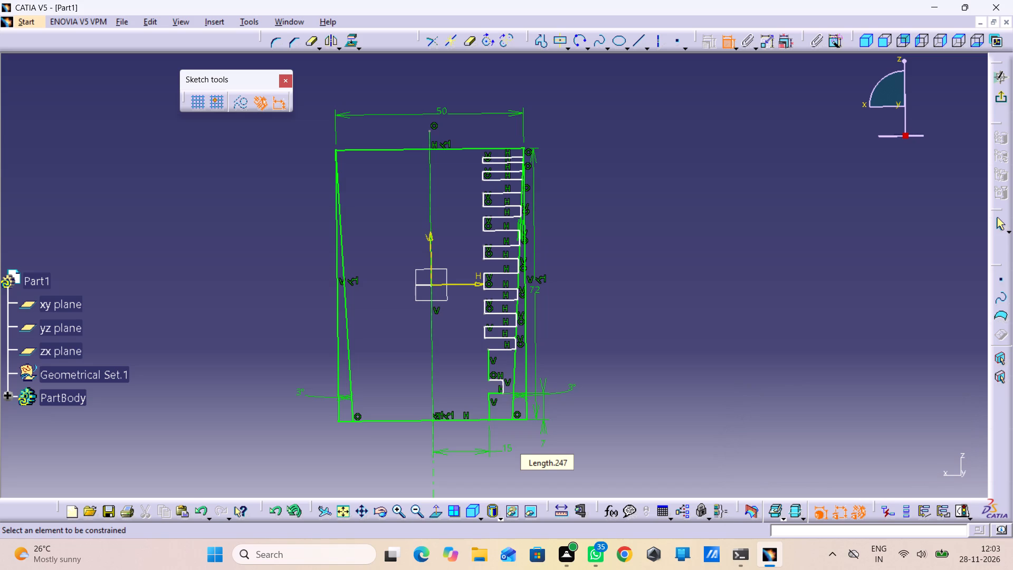
# Dimension the vertical segment of the small notch above the lowest segment to a length of 5 mm.
pyautogui.click(504, 386)
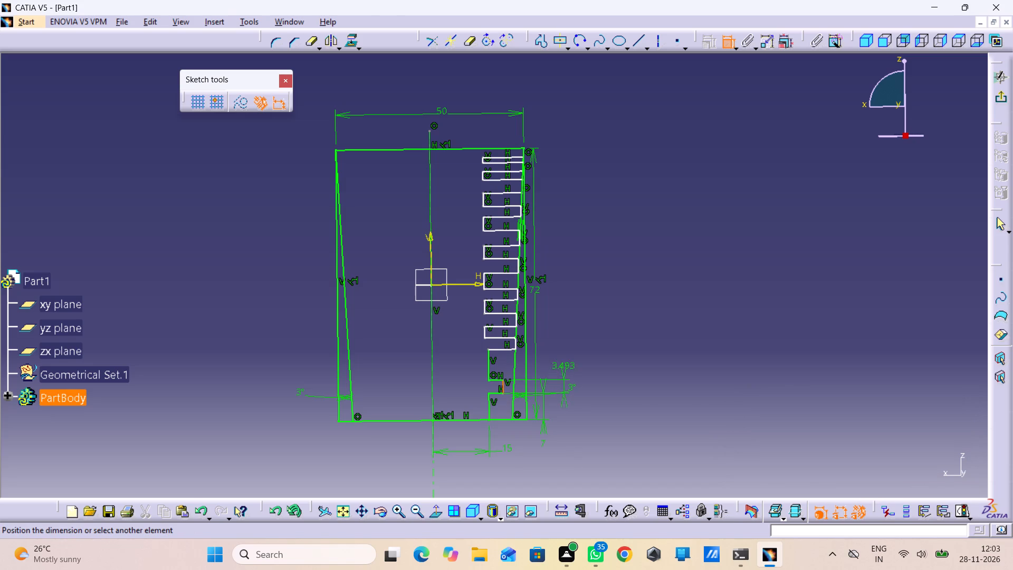
pyautogui.click(575, 411)
pyautogui.doubleClick(572, 409)
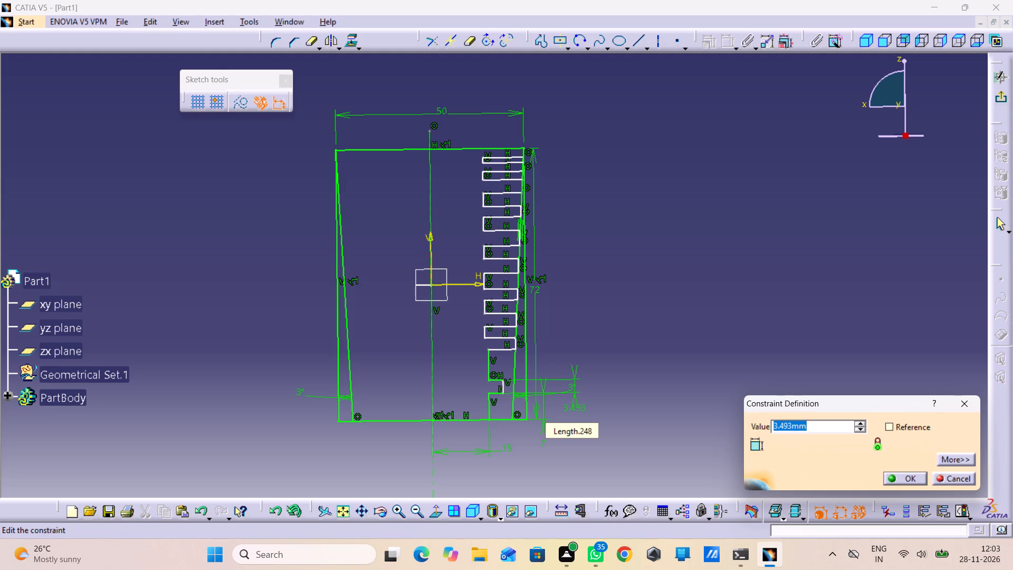
pyautogui.press('5')
pyautogui.press('Return')
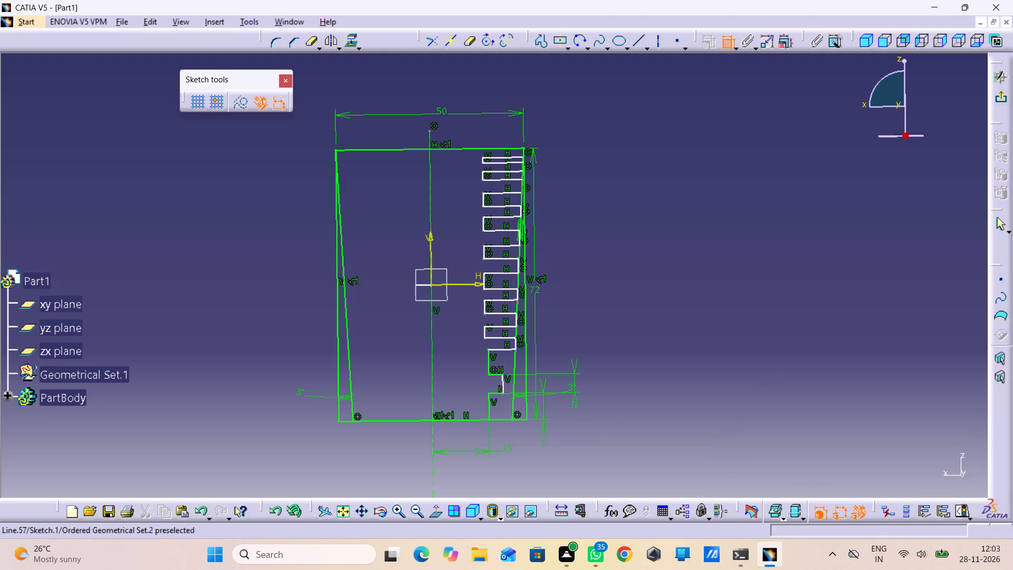
# Dimension the vertical distance from the small notch's upper edge to the profile corner on the tapered side and open its value for editing.
pyautogui.click(516, 349)
pyautogui.click(495, 373)
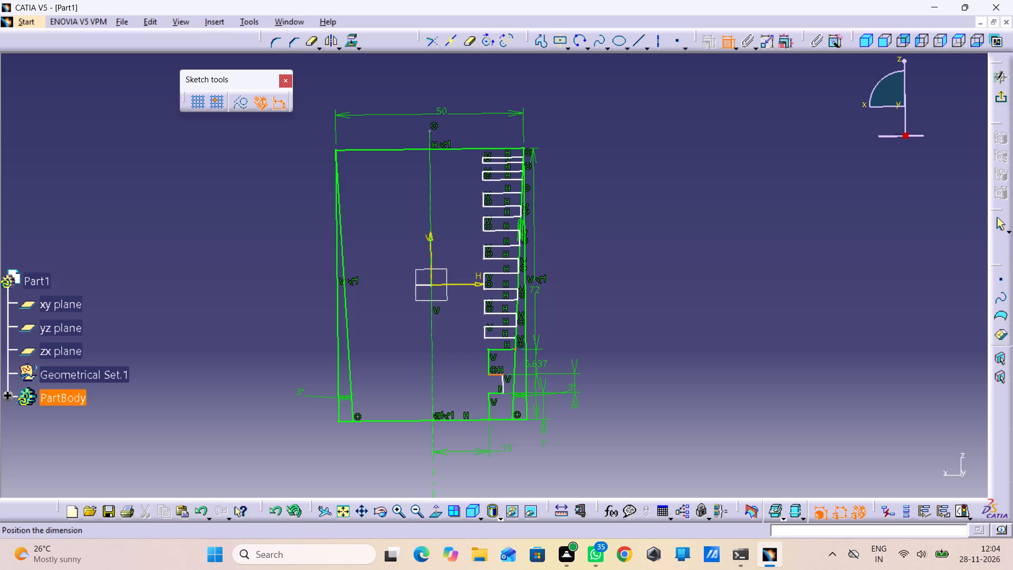
pyautogui.click(558, 360)
pyautogui.doubleClick(558, 360)
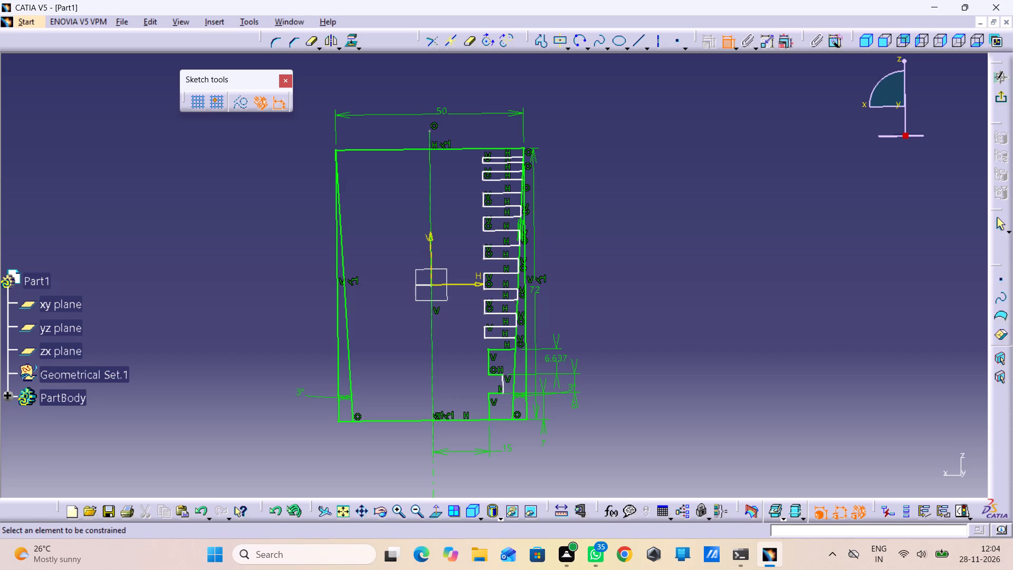
pyautogui.tripleClick(558, 360)
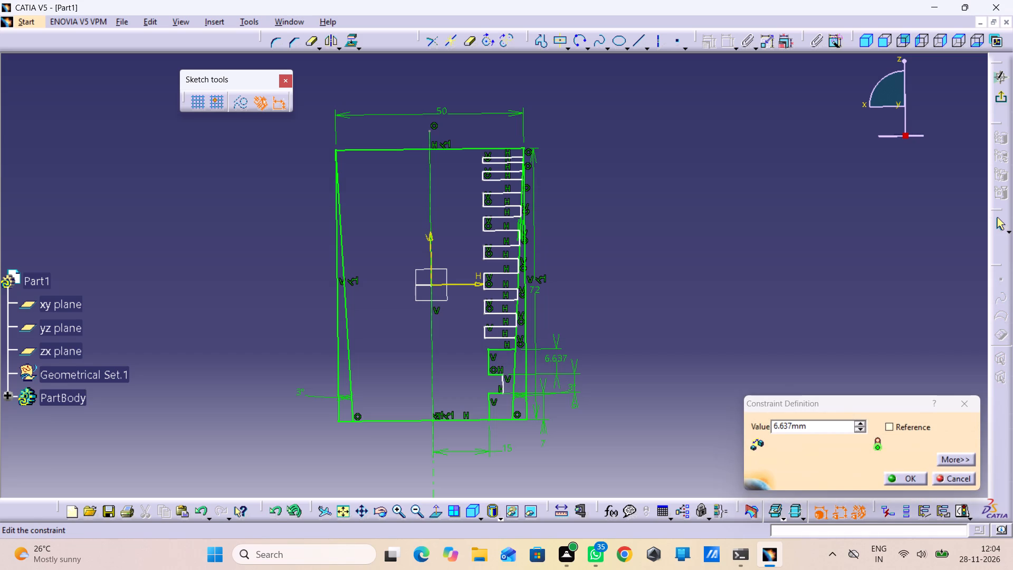
pyautogui.doubleClick(558, 360)
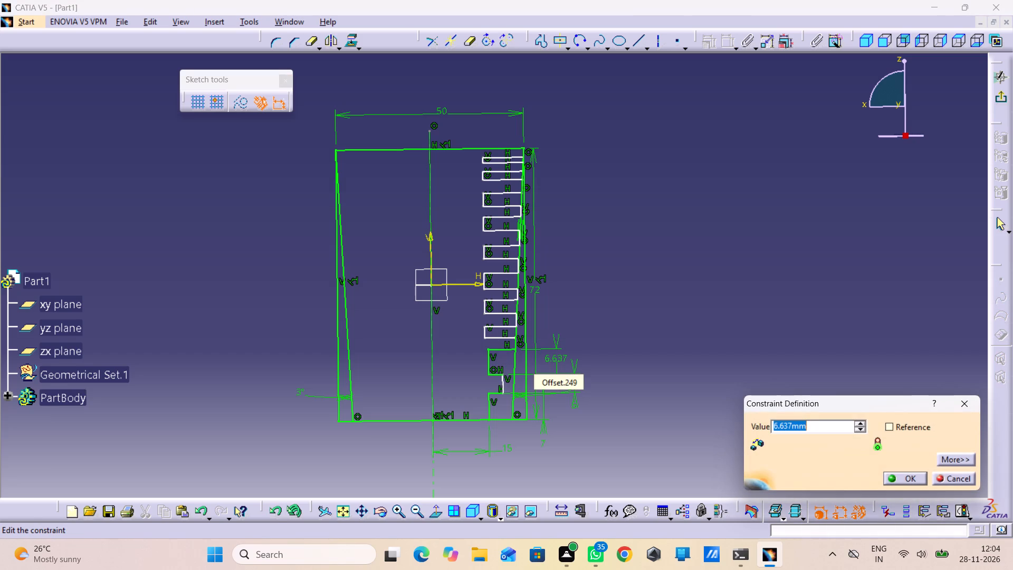
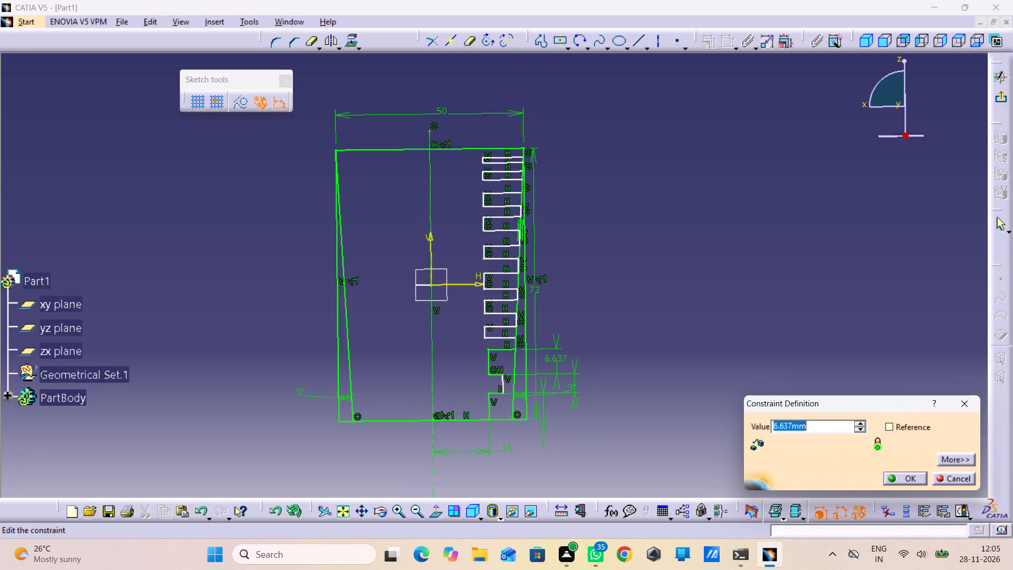
# Discard the open value edit and remove the vertical distance dimension between the small notch's upper edge and the profile corner.
pyautogui.click(950, 486)
pyautogui.click(950, 480)
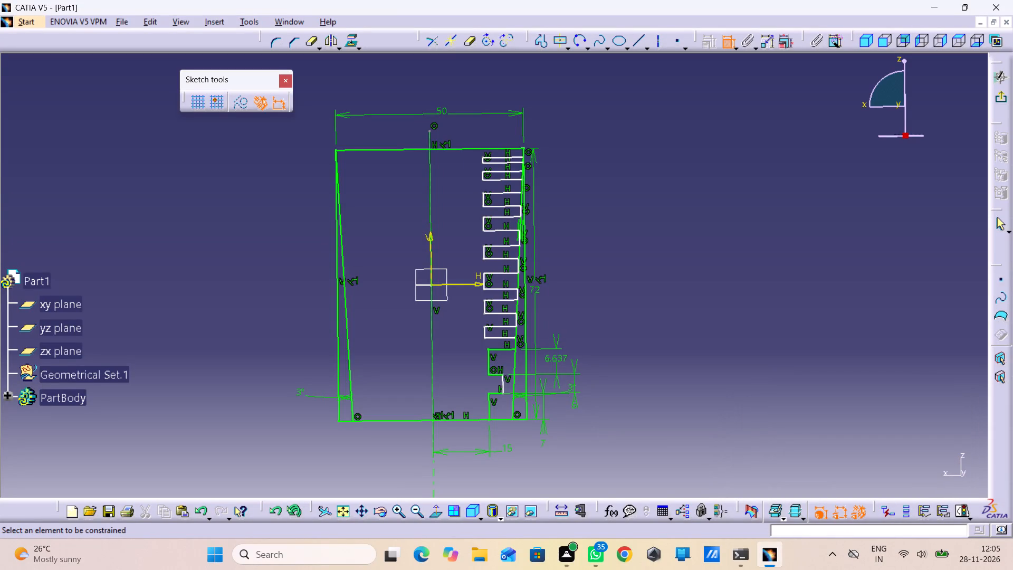
pyautogui.moveTo(548, 358); pyautogui.dragTo(559, 355, button='right')
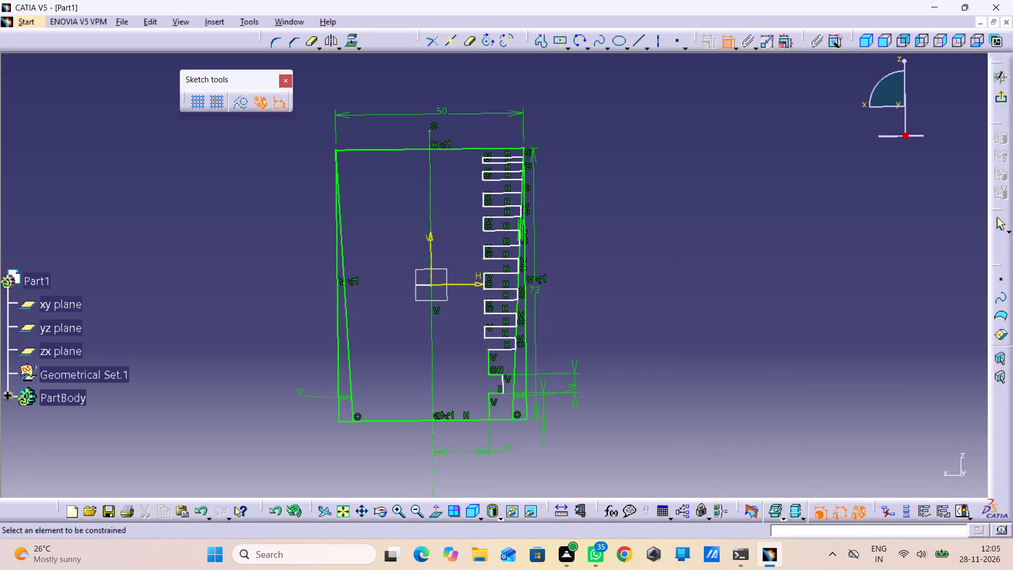
# Dimension the lowest outer vertical segment of the grooved profile, on the tapered side, to a length of 2 mm.
pyautogui.moveTo(524, 367); pyautogui.dragTo(523, 331, button='middle')
pyautogui.rightClick(524, 367)
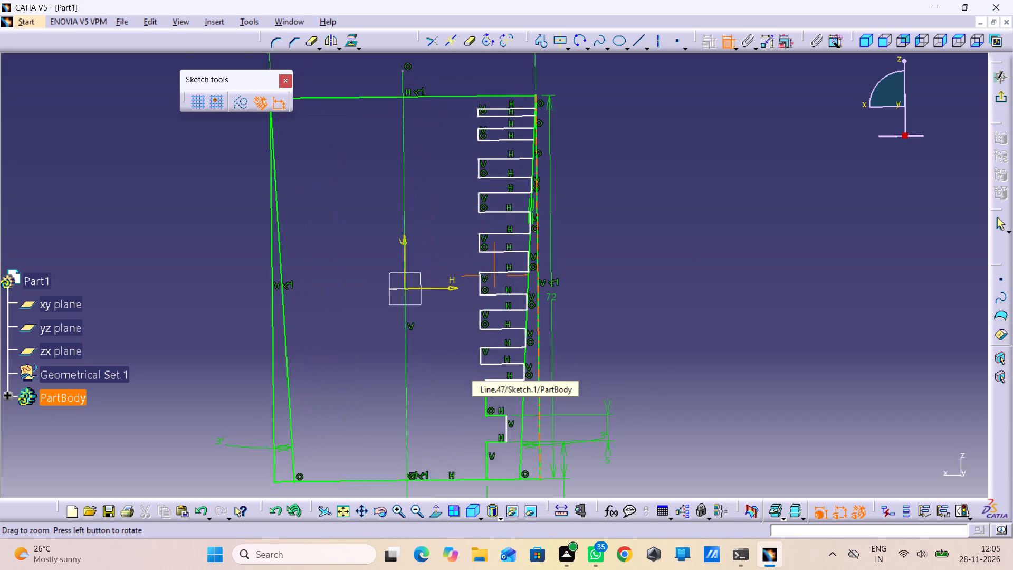
pyautogui.moveTo(523, 331); pyautogui.dragTo(523, 267, button='middle')
pyautogui.moveTo(491, 390); pyautogui.dragTo(495, 371, button='middle')
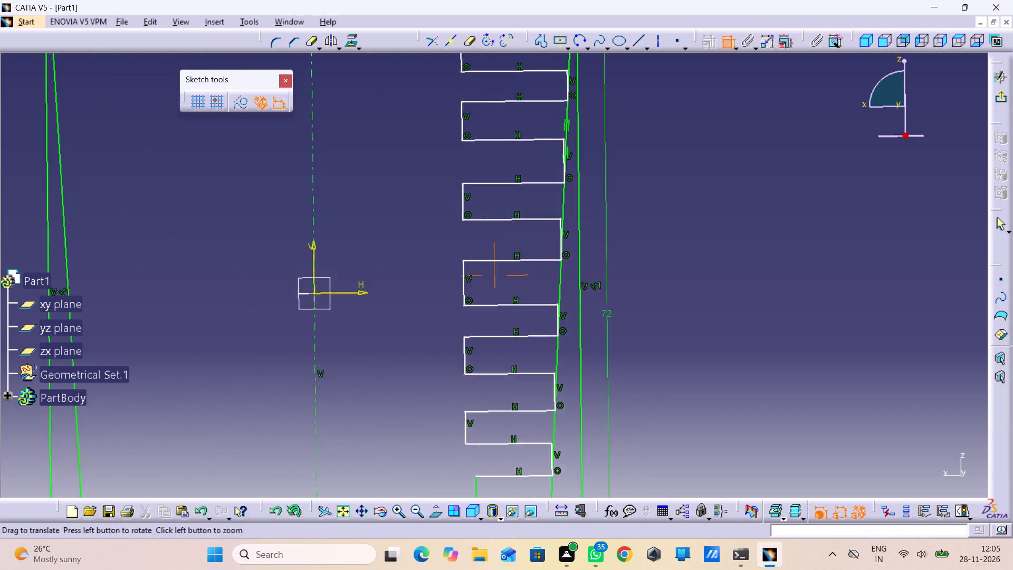
pyautogui.moveTo(495, 371); pyautogui.dragTo(494, 288, button='middle')
pyautogui.click(552, 358)
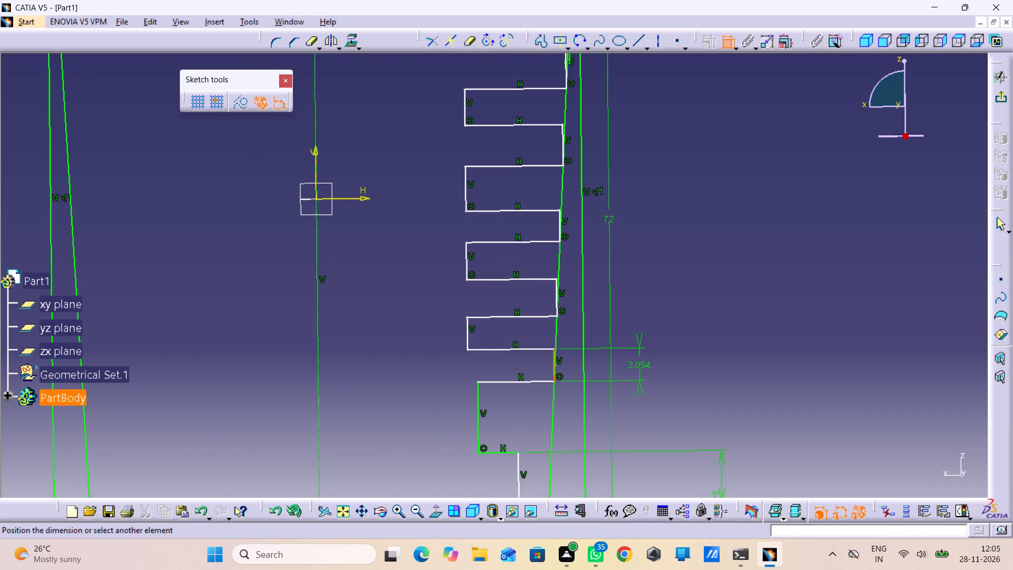
pyautogui.click(639, 367)
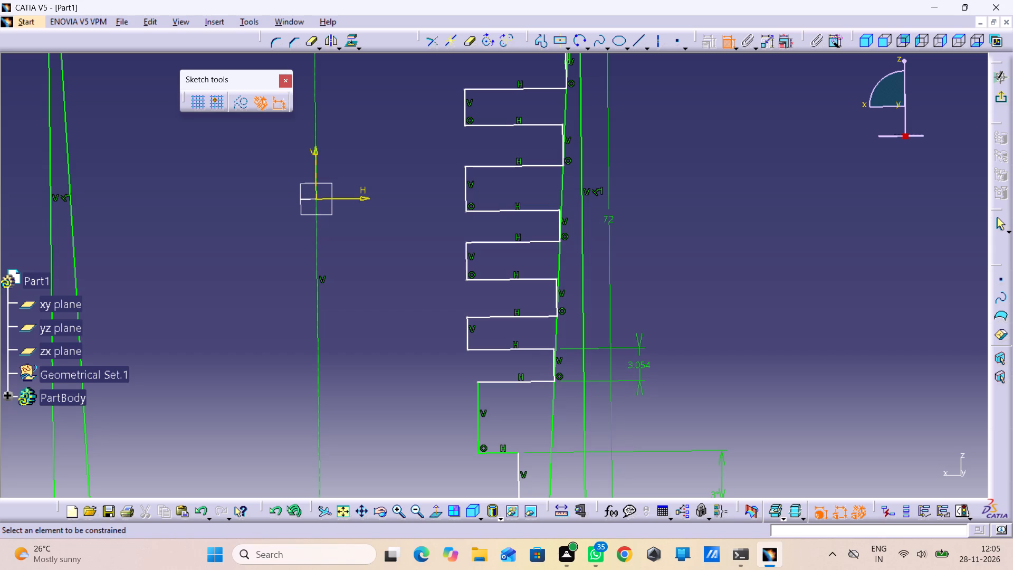
pyautogui.doubleClick(639, 367)
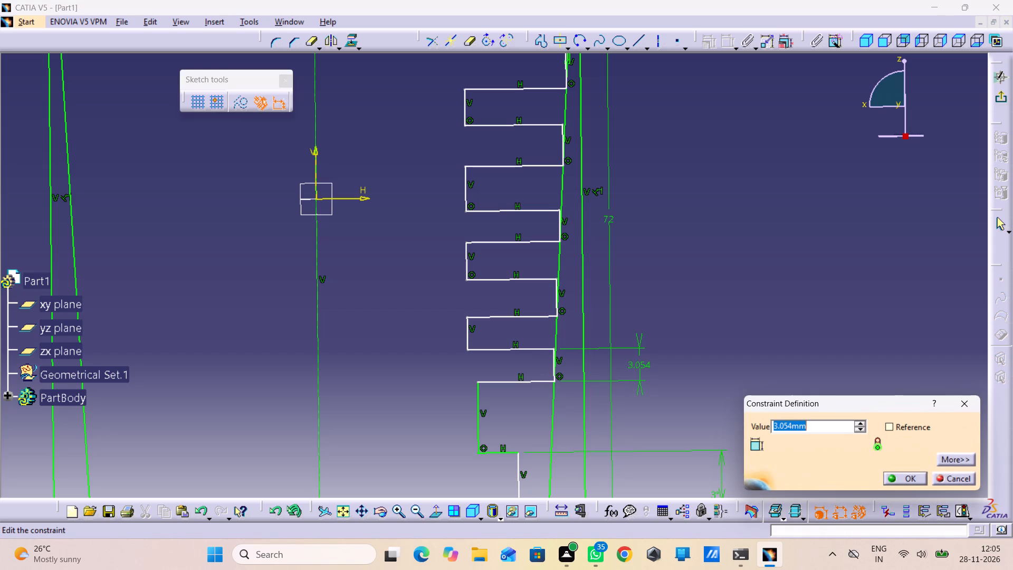
pyautogui.press('2')
pyautogui.press('Return')
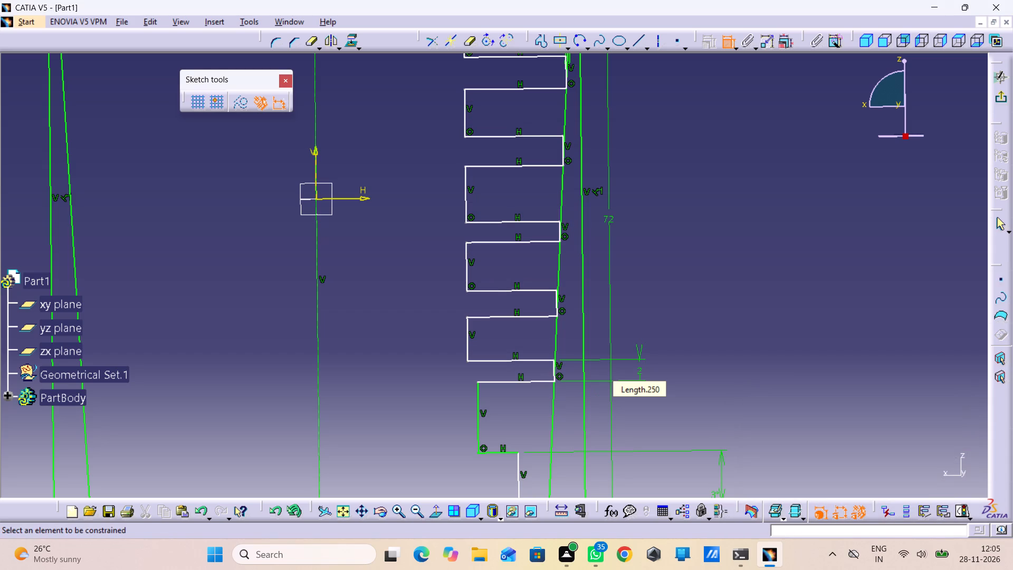
# Dimension the lowest inner vertical segment of the grooves, directly above that outer segment, to a length of 3 mm.
pyautogui.click(467, 327)
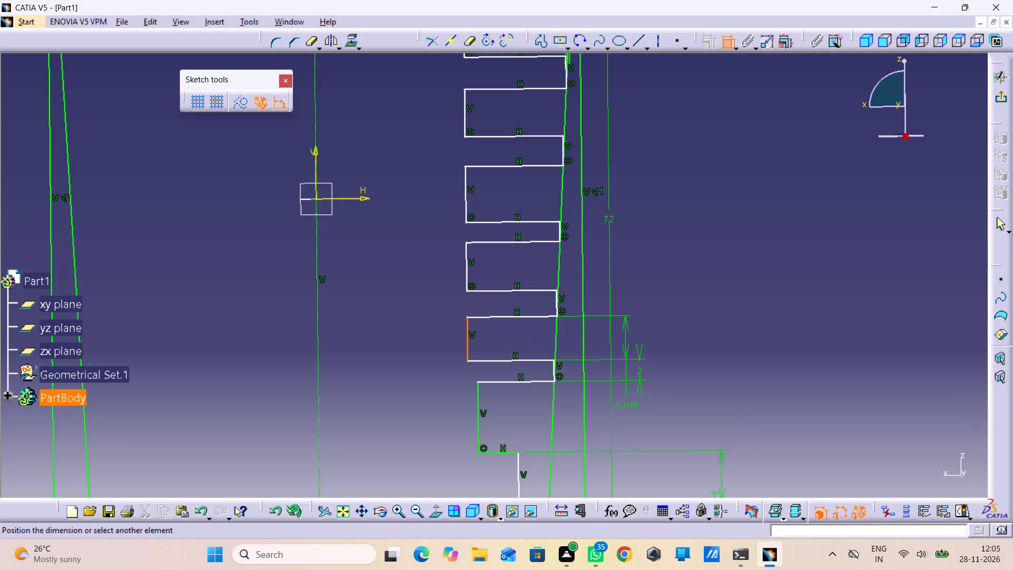
pyautogui.click(622, 408)
pyautogui.doubleClick(622, 405)
pyautogui.press('3')
pyautogui.press('Return')
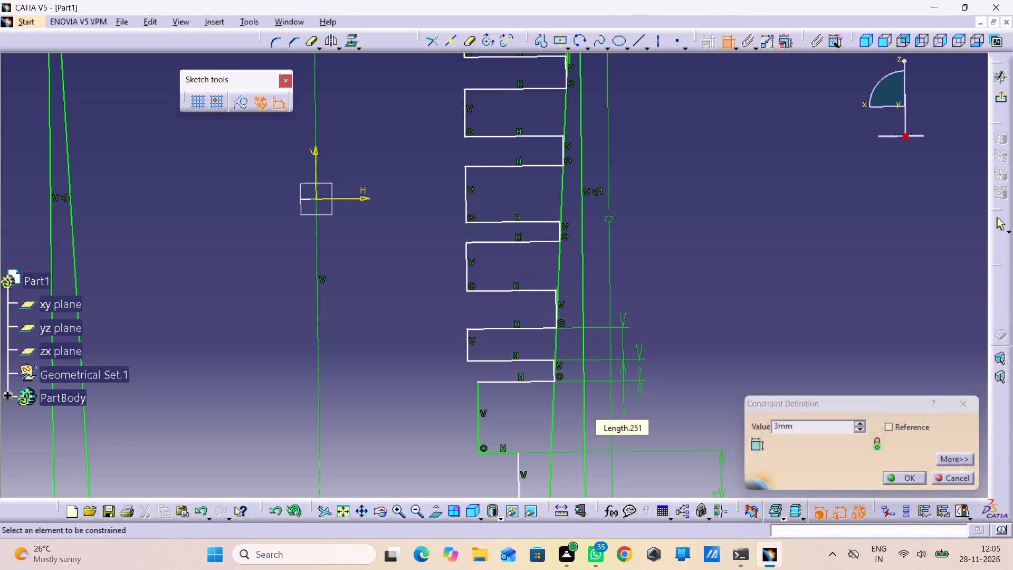
# Dimension the second outer vertical segment from the bottom, on the tapered side, to a length of 2 mm.
pyautogui.click(559, 305)
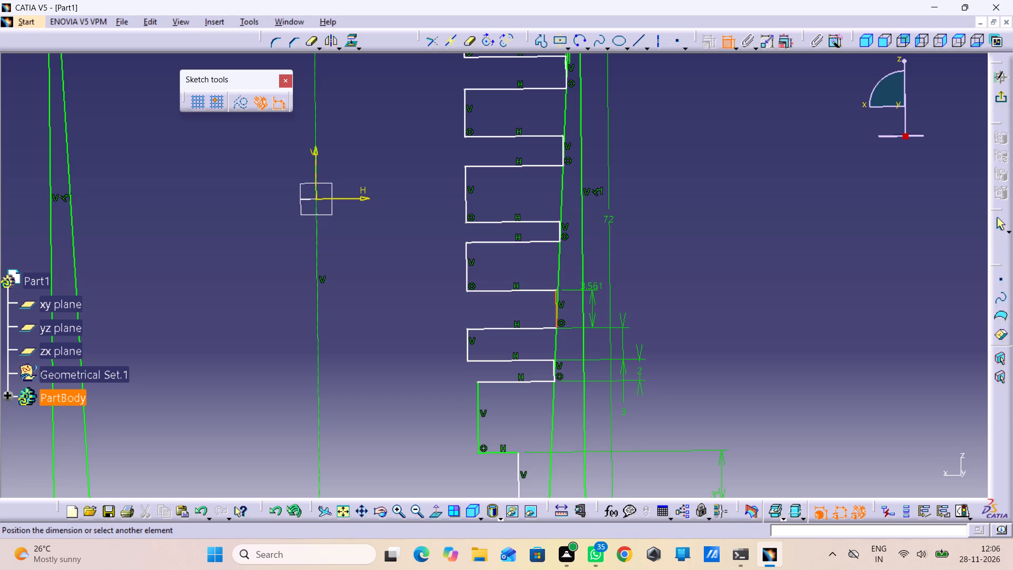
pyautogui.click(658, 309)
pyautogui.doubleClick(658, 309)
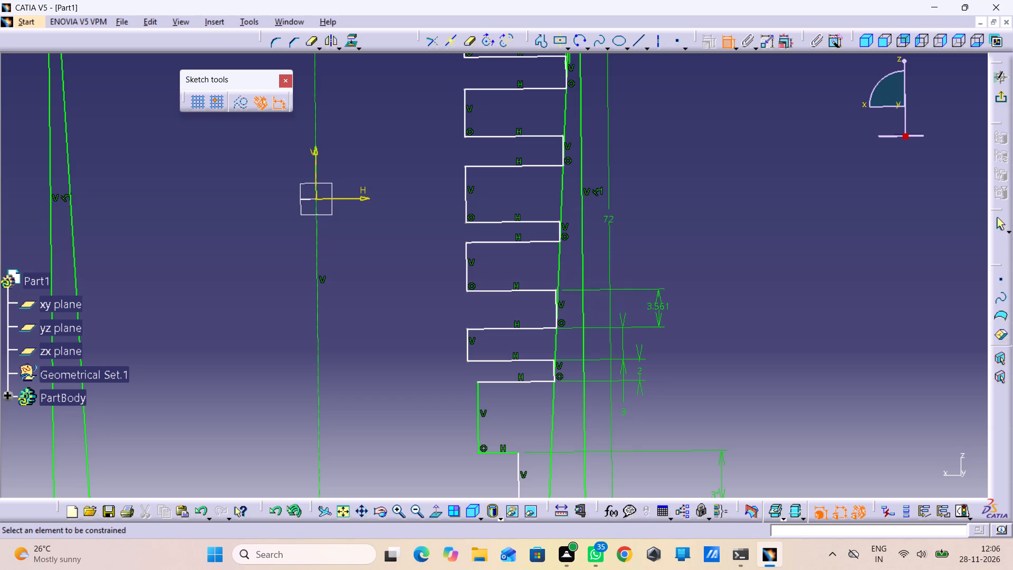
pyautogui.doubleClick(658, 309)
pyautogui.press('2')
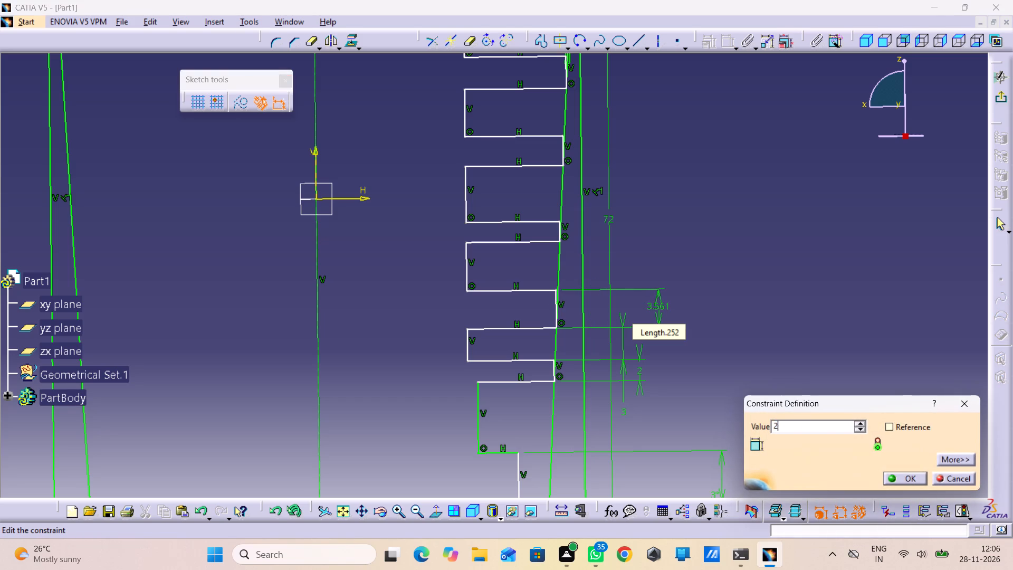
pyautogui.press('Return')
# Dimension the second inner vertical segment of the grooves from the bottom to a length of 3 mm.
pyautogui.click(464, 278)
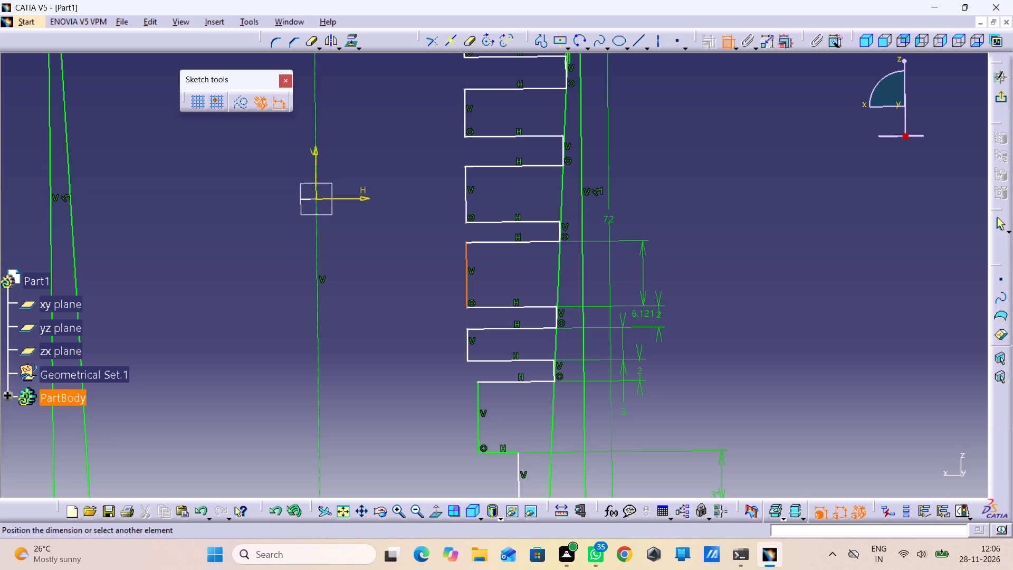
pyautogui.click(638, 318)
pyautogui.doubleClick(638, 318)
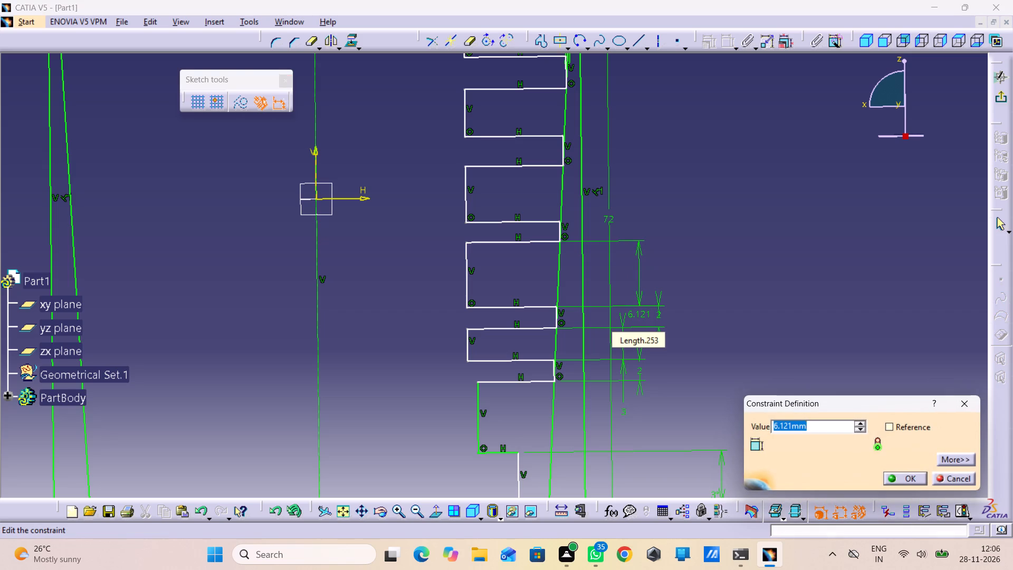
pyautogui.press('3')
pyautogui.press('Return')
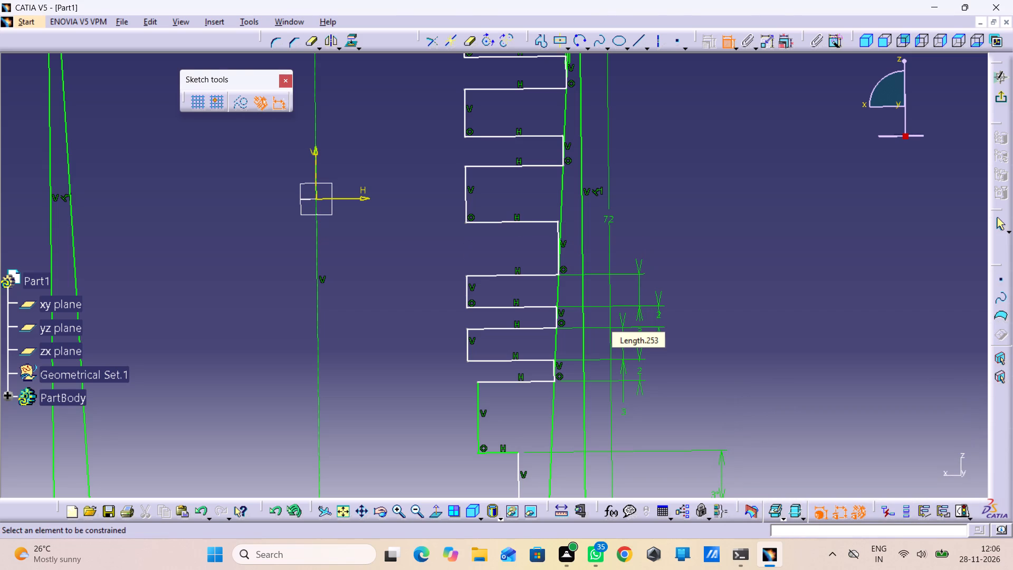
# Dimension the third outer vertical segment from the bottom, on the tapered side, to a length of 2 mm.
pyautogui.click(558, 237)
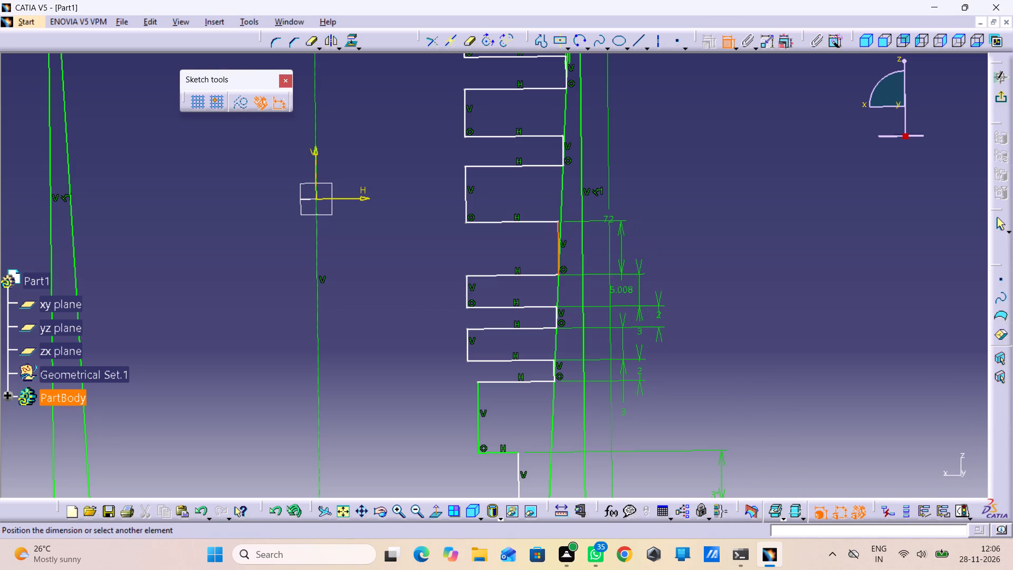
pyautogui.click(624, 294)
pyautogui.doubleClick(626, 289)
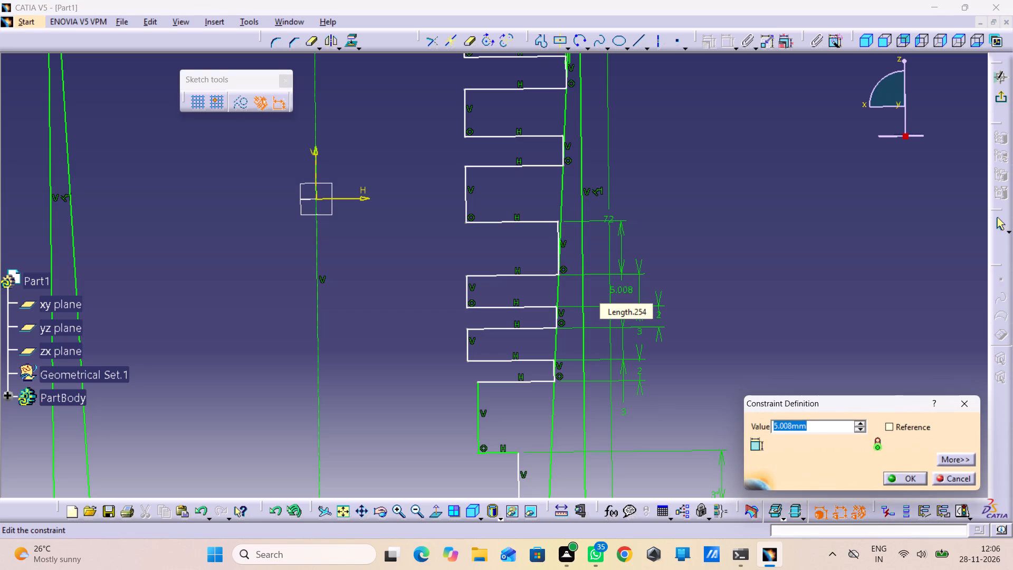
pyautogui.press('2')
pyautogui.press('Return')
# Dimension the third inner vertical segment of the grooves from the bottom to a length of 3 mm.
pyautogui.click(472, 208)
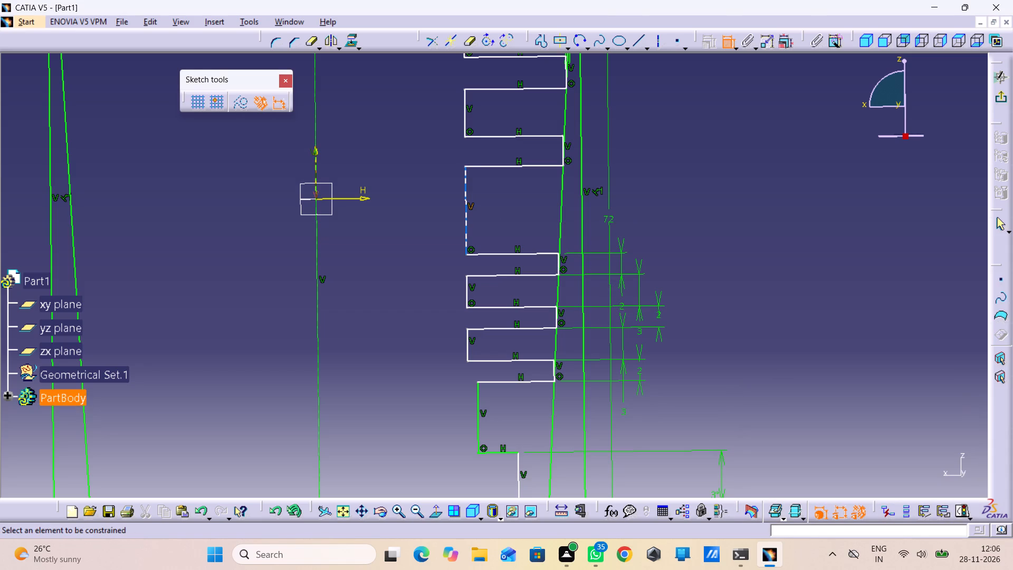
pyautogui.click(467, 211)
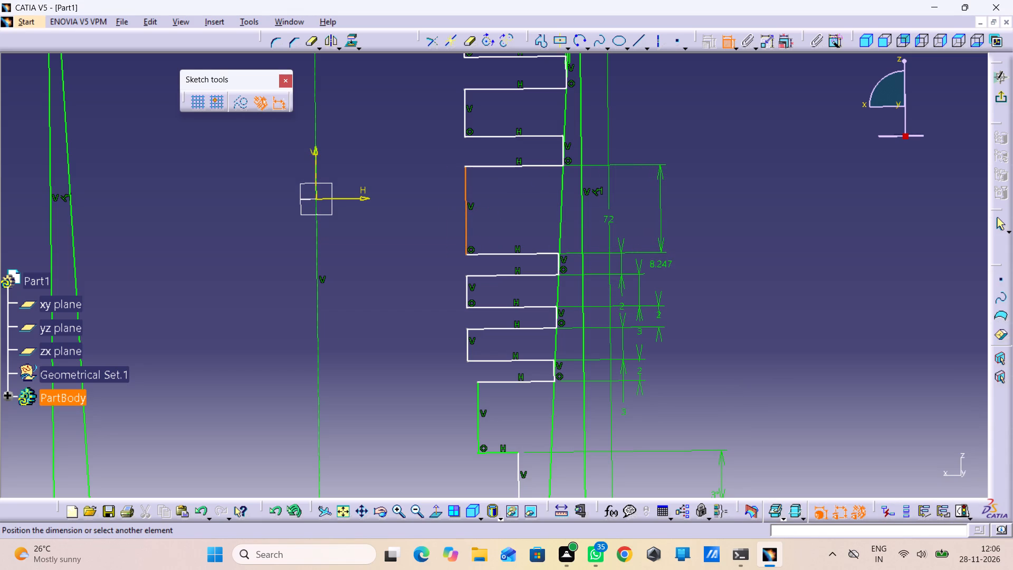
pyautogui.click(663, 272)
pyautogui.doubleClick(663, 268)
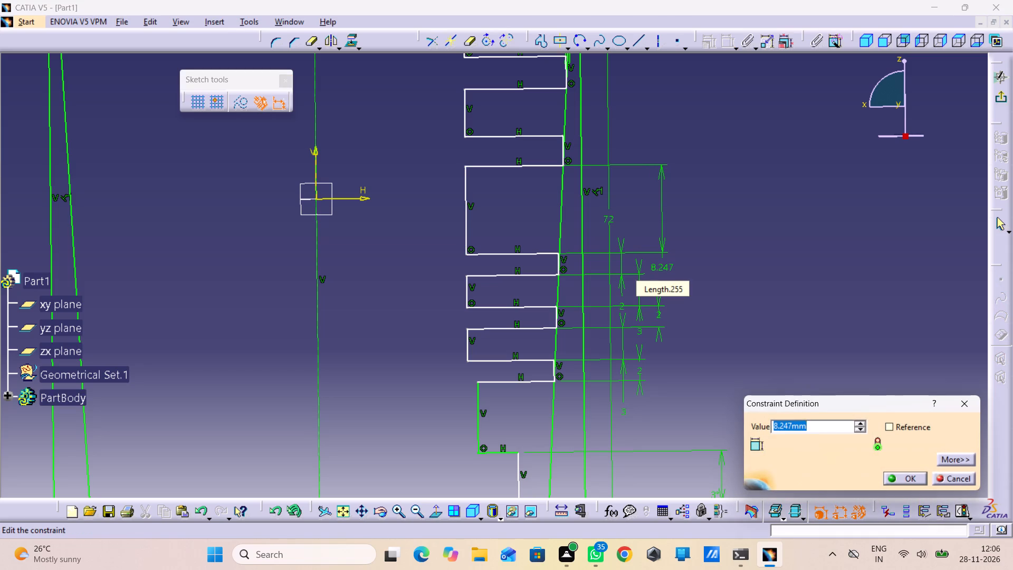
pyautogui.press('3')
pyautogui.press('Return')
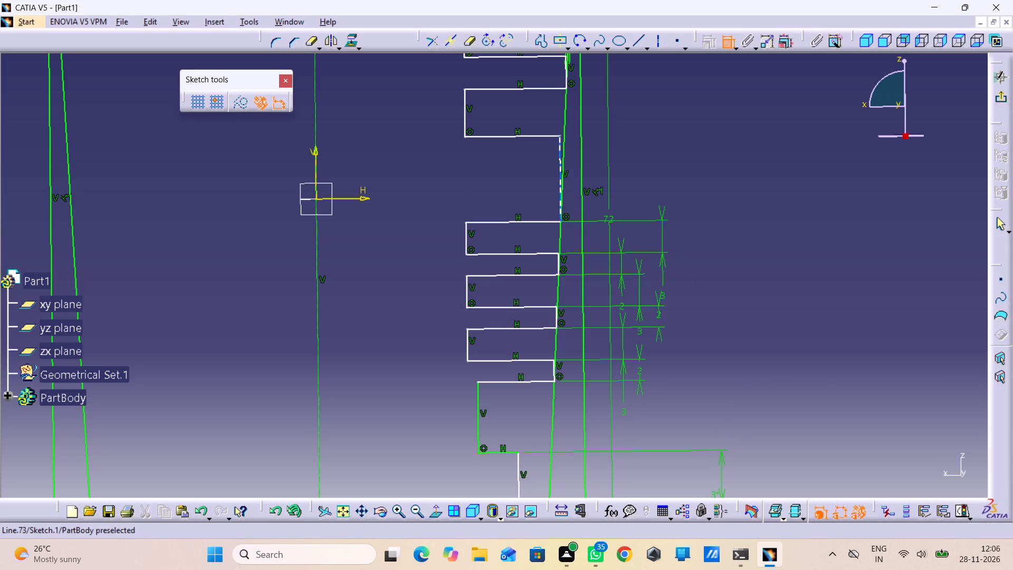
# Dimension the fourth outer vertical segment from the bottom, on the tapered side, to a length of 2 mm.
pyautogui.click(561, 154)
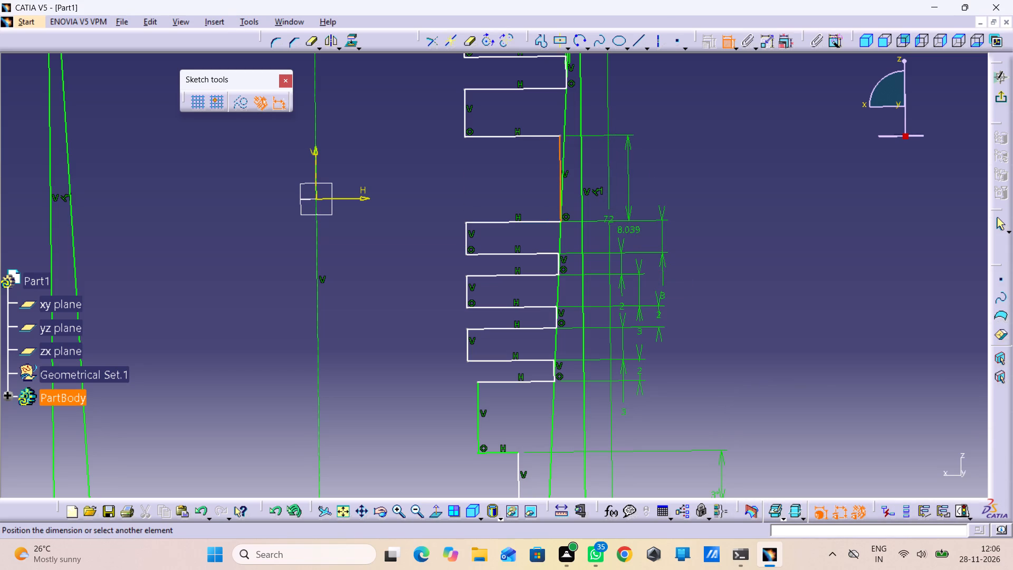
pyautogui.click(636, 237)
pyautogui.doubleClick(639, 236)
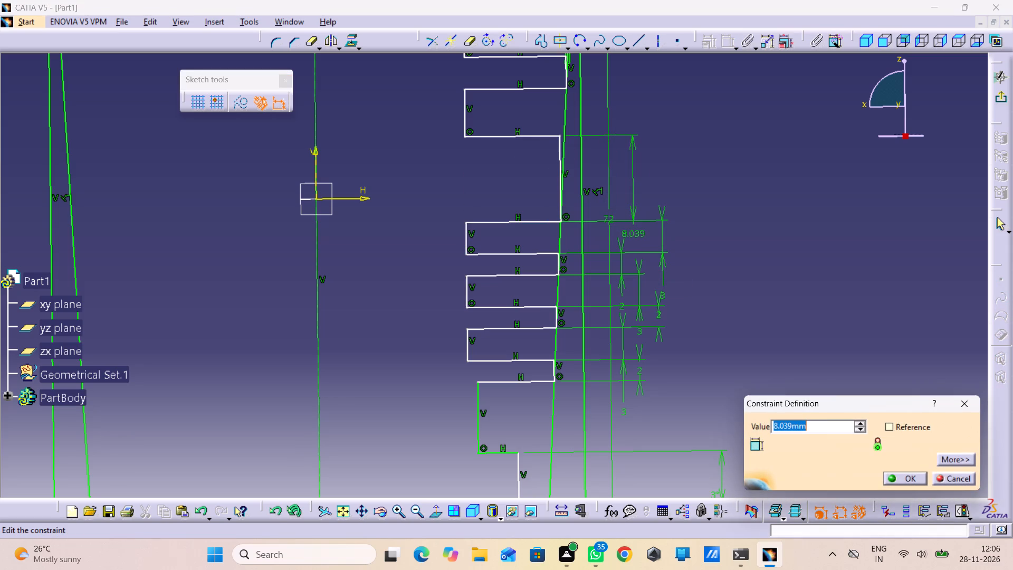
pyautogui.press('2')
pyautogui.press('Return')
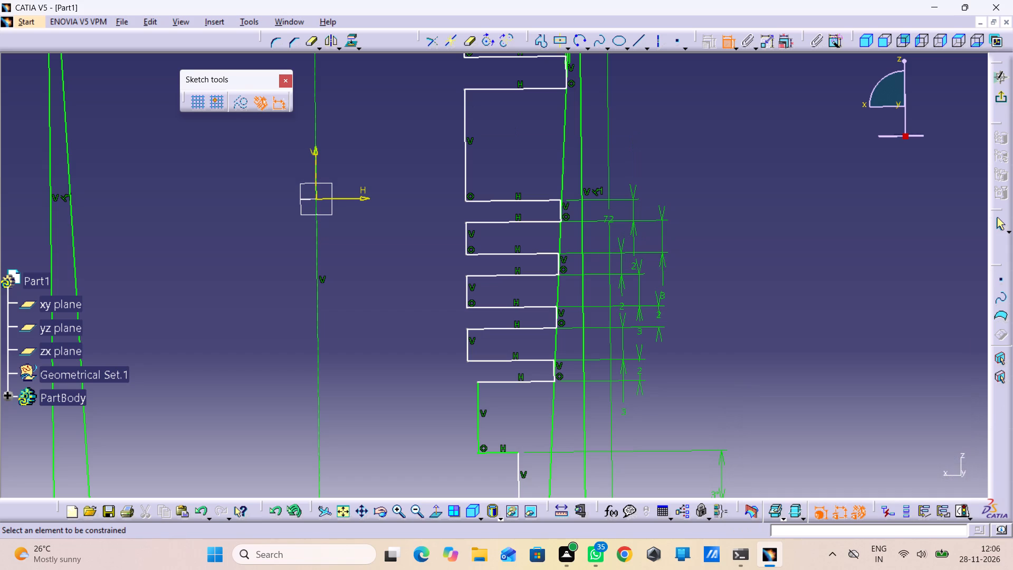
# Dimension the fourth inner vertical segment of the grooves from the bottom to a length of 3 mm.
pyautogui.click(465, 147)
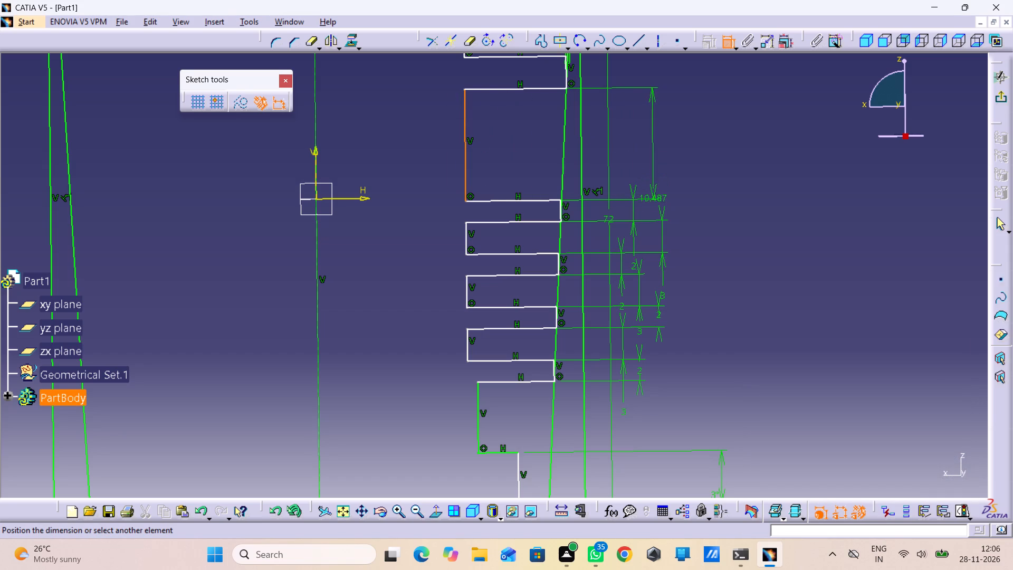
pyautogui.click(647, 211)
pyautogui.doubleClick(644, 208)
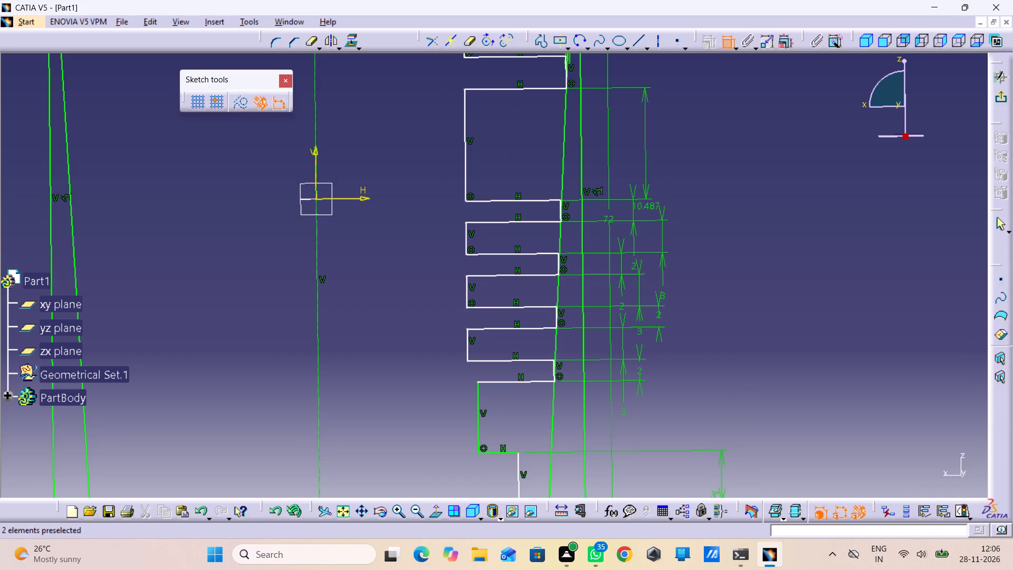
pyautogui.press('3')
pyautogui.press('Return')
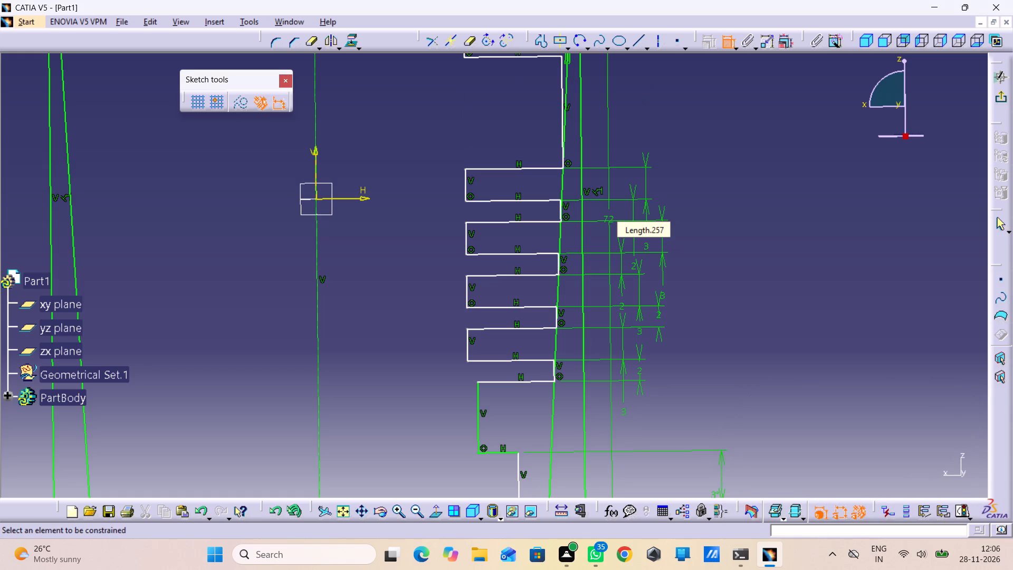
# Dimension the fifth outer vertical segment from the bottom, on the tapered side, to a length of 2 mm.
pyautogui.click(561, 64)
pyautogui.click(624, 185)
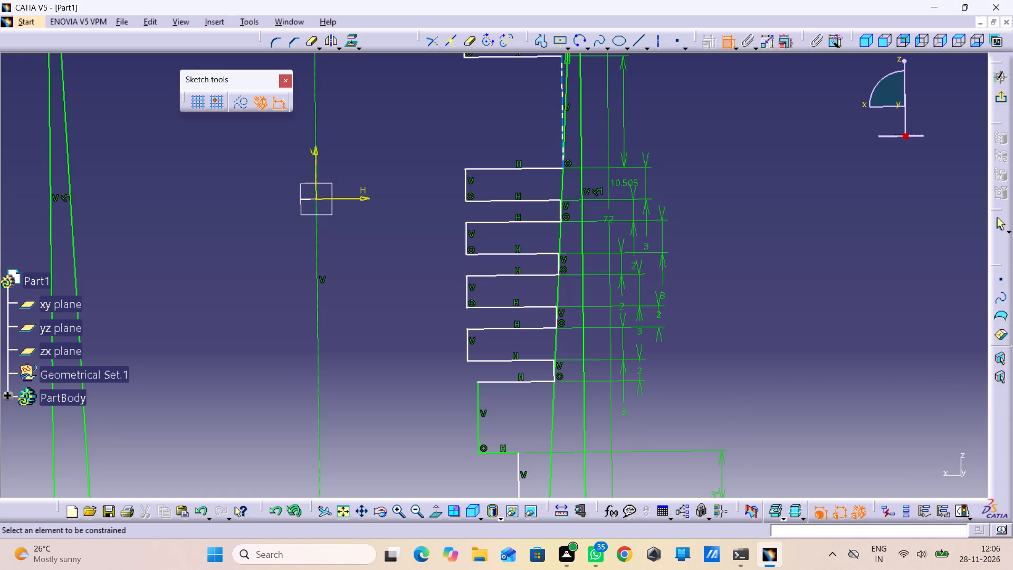
pyautogui.doubleClick(625, 182)
pyautogui.press('2')
pyautogui.press('Return')
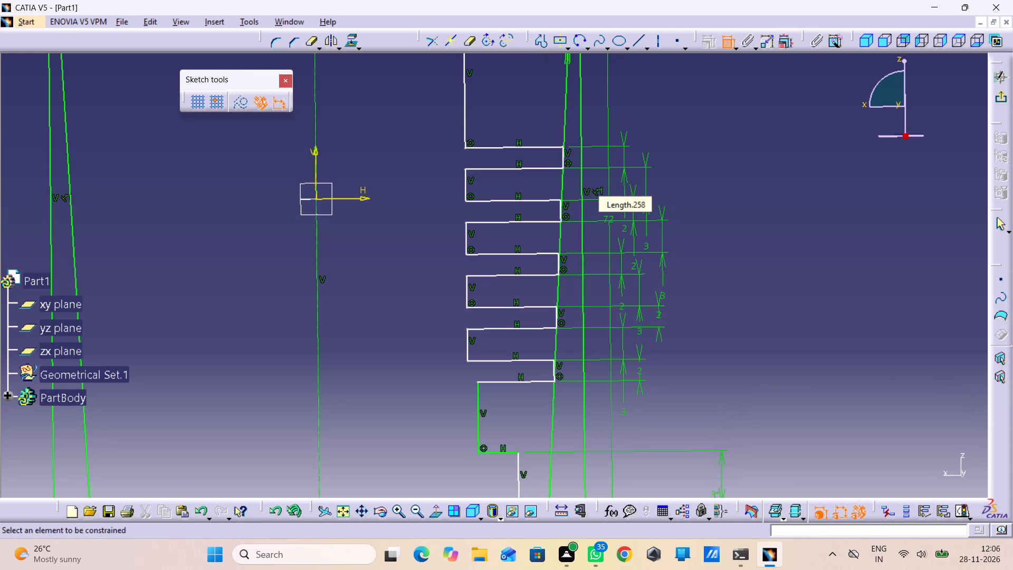
# Dimension the fifth inner vertical segment of the grooves from the bottom to a length of 3 mm.
pyautogui.moveTo(506, 93); pyautogui.dragTo(507, 192, button='middle')
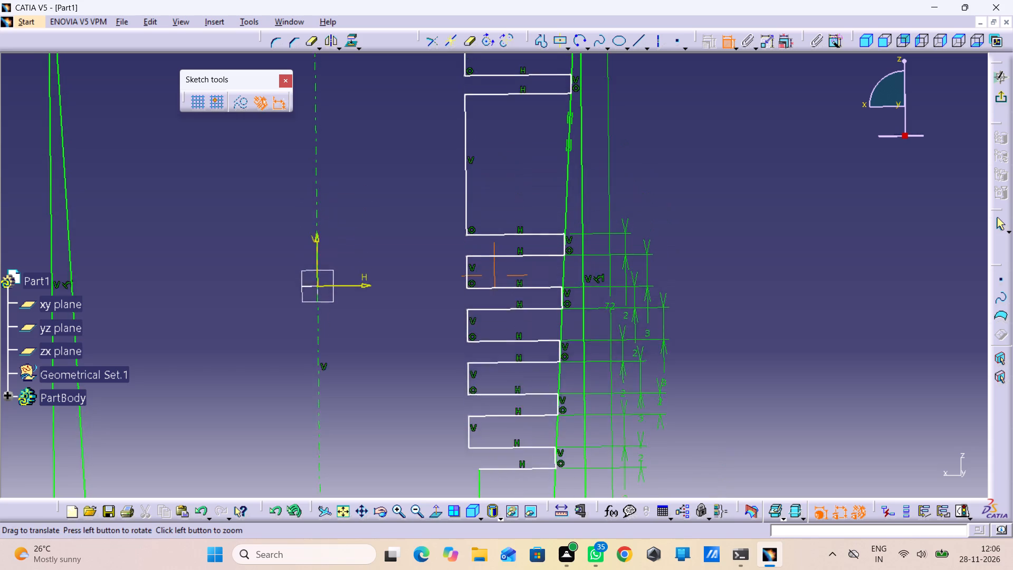
pyautogui.moveTo(507, 192); pyautogui.dragTo(507, 214, button='middle')
pyautogui.click(467, 165)
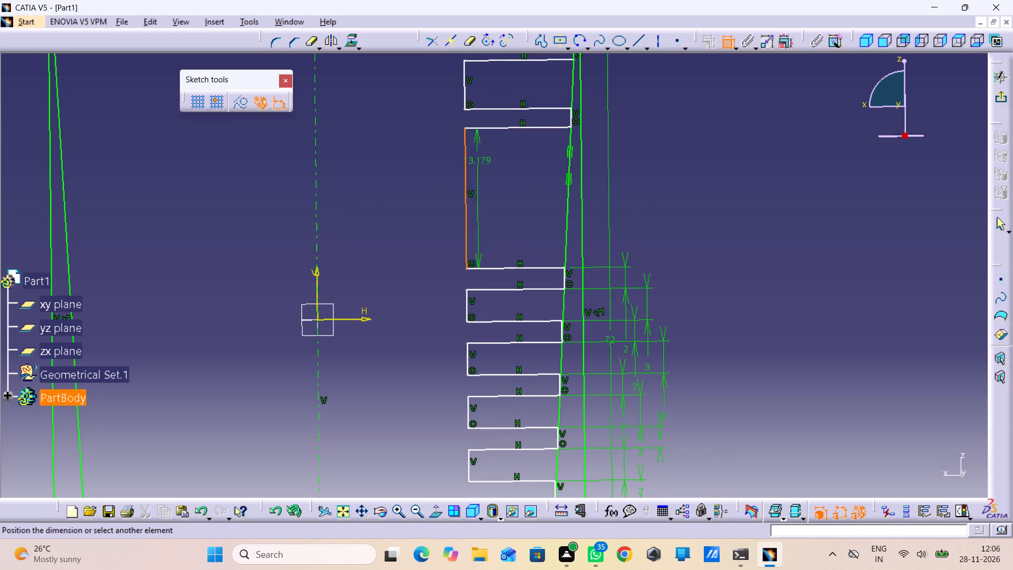
pyautogui.click(670, 274)
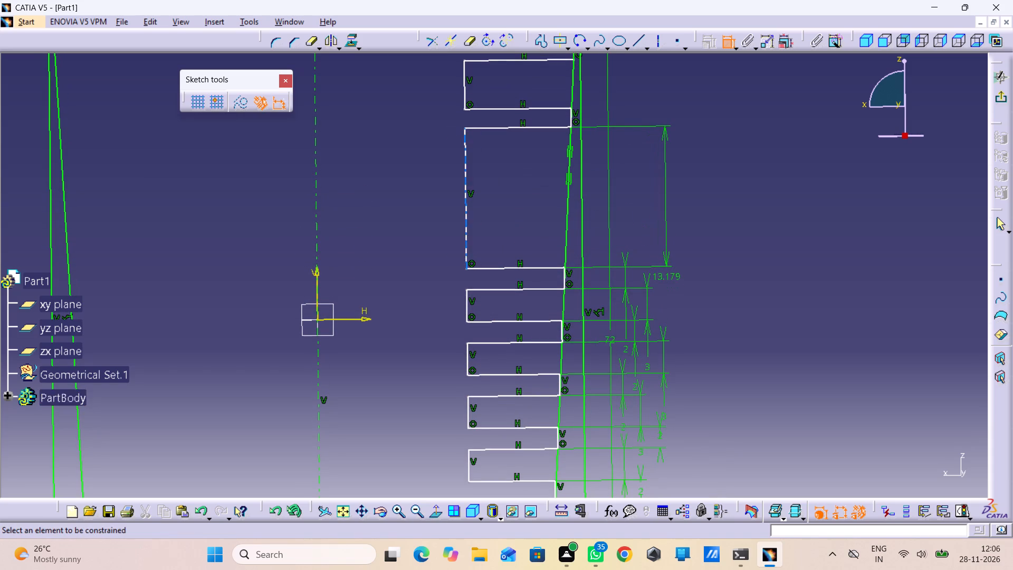
pyautogui.doubleClick(671, 272)
pyautogui.press('3')
pyautogui.press('Return')
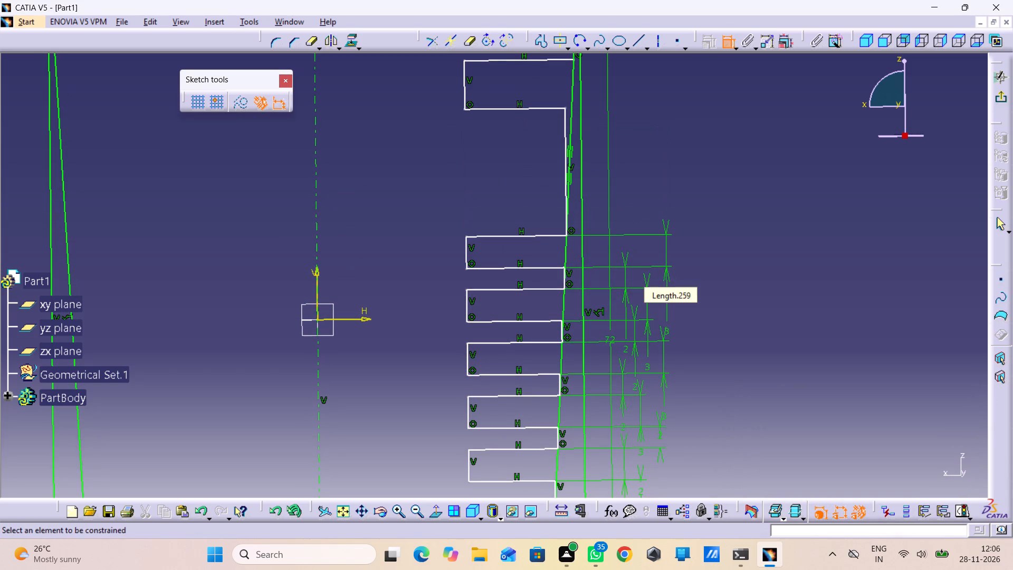
# Dimension the sixth outer vertical segment from the bottom, on the tapered side, to a length of 2 mm.
pyautogui.click(564, 121)
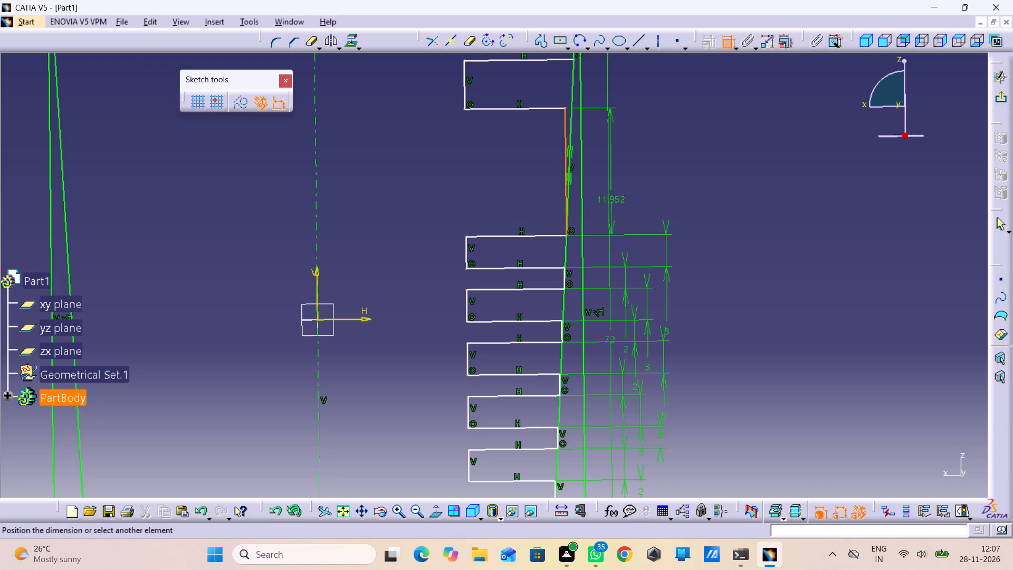
pyautogui.tripleClick(604, 250)
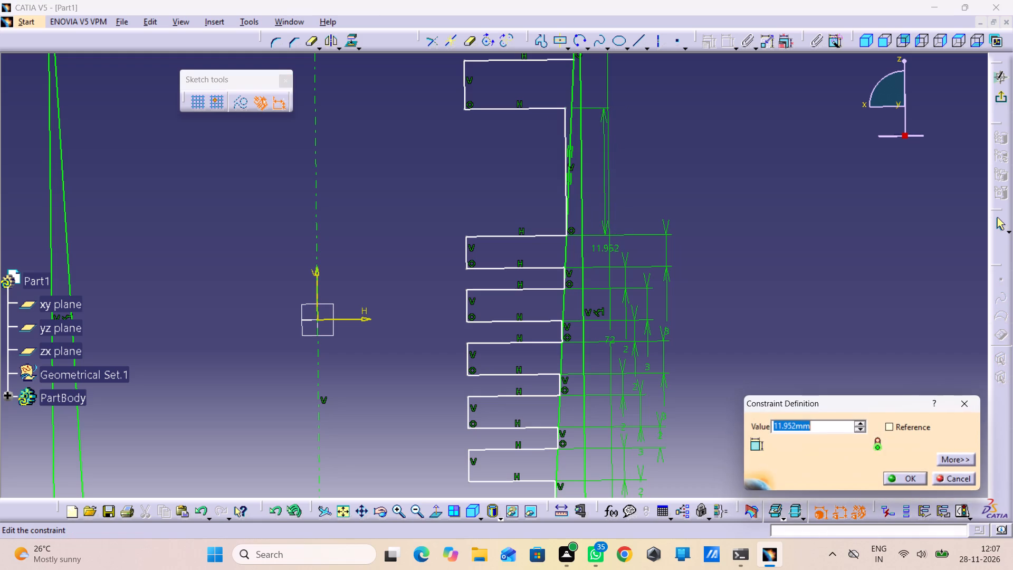
pyautogui.press('2')
pyautogui.press('Return')
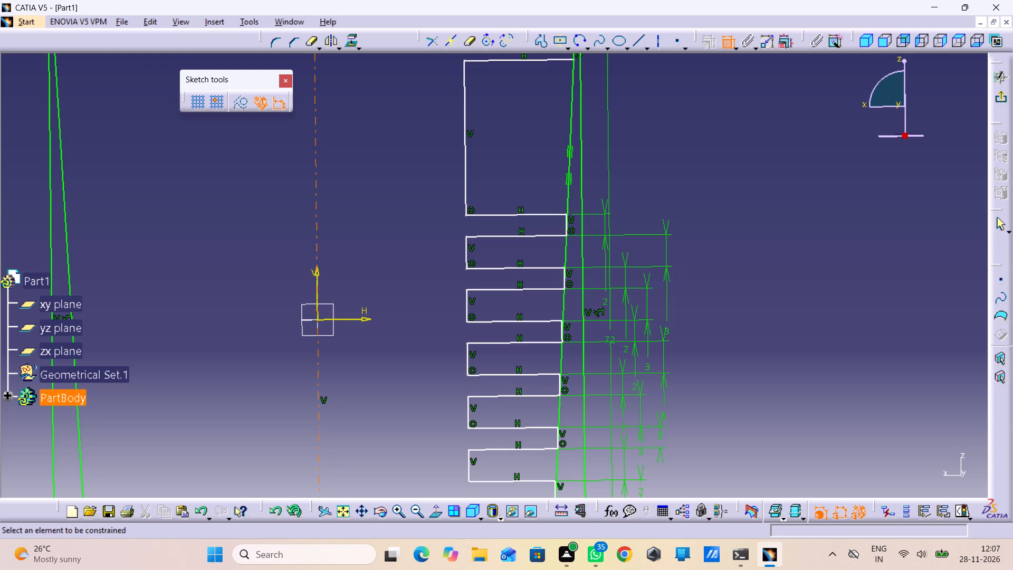
# Dimension the sixth inner vertical segment of the grooves from the bottom to a length of 3 mm.
pyautogui.click(462, 102)
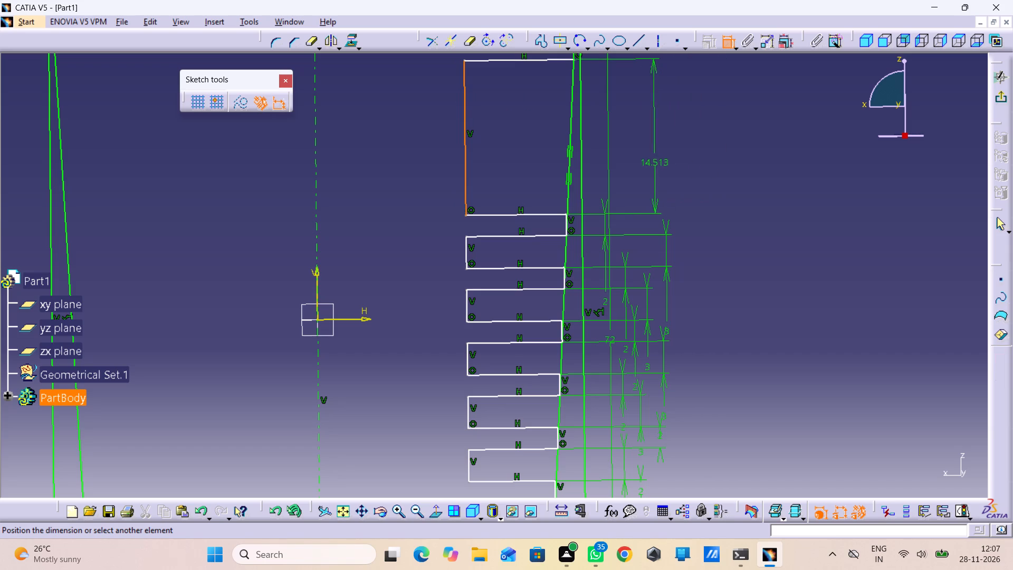
pyautogui.click(634, 225)
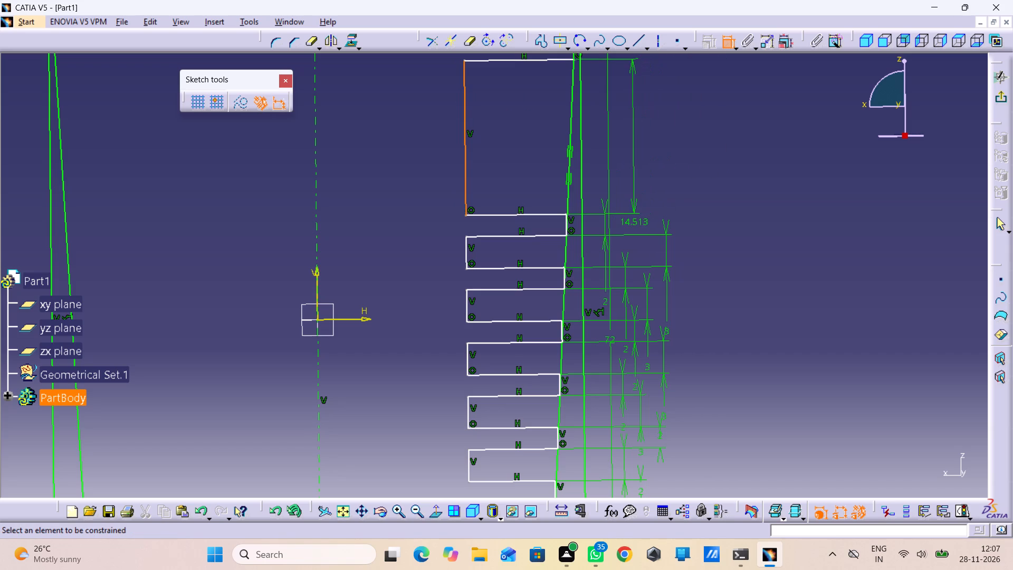
pyautogui.doubleClick(634, 225)
pyautogui.press('3')
pyautogui.press('Return')
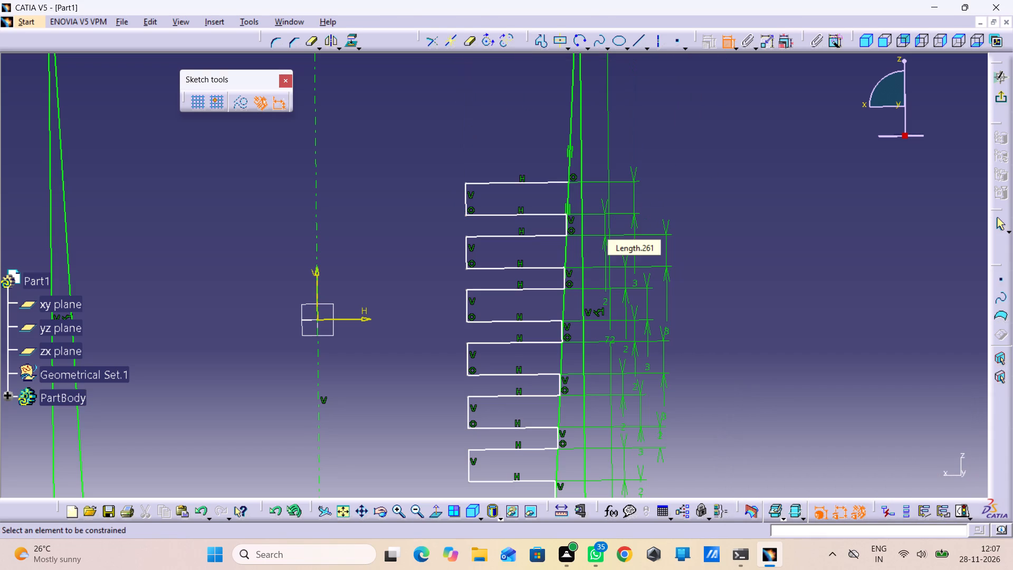
# Dimension the seventh outer segment from the bottom, on the tapered side, to 2 mm using the vertical measure direction.
pyautogui.moveTo(675, 162); pyautogui.dragTo(684, 188, button='middle')
pyautogui.rightClick(676, 160)
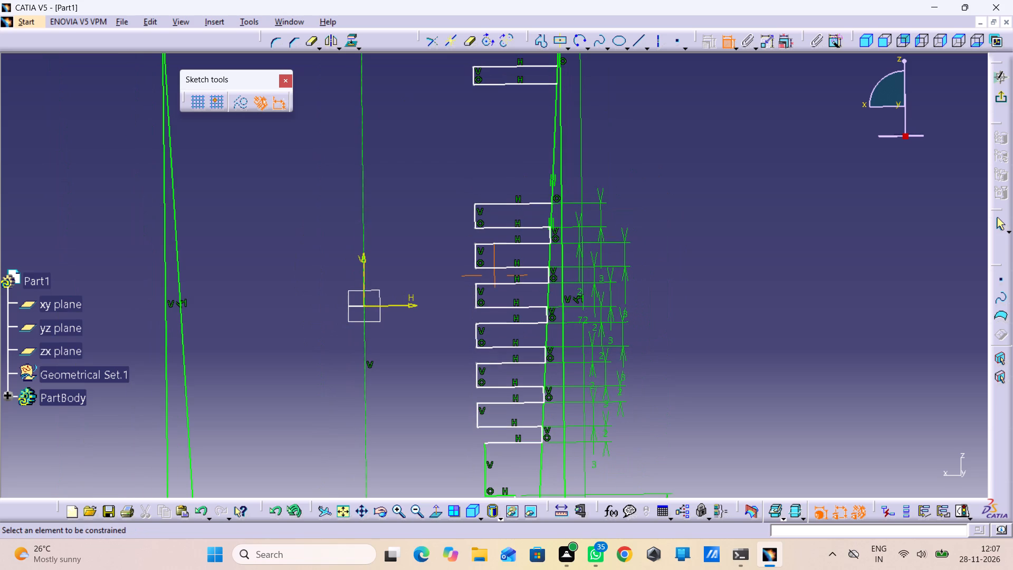
pyautogui.moveTo(668, 167); pyautogui.dragTo(672, 267, button='middle')
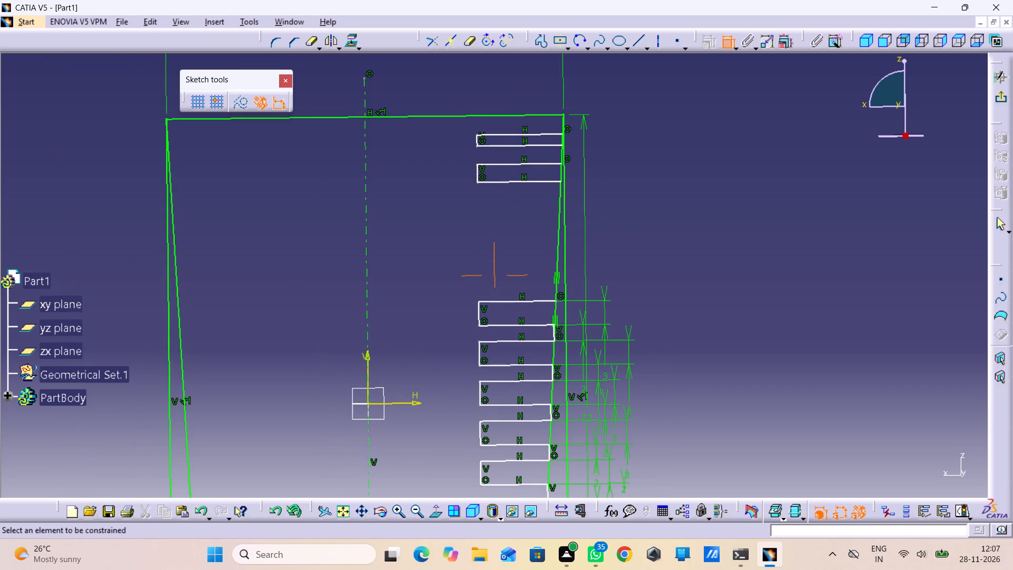
pyautogui.click(558, 220)
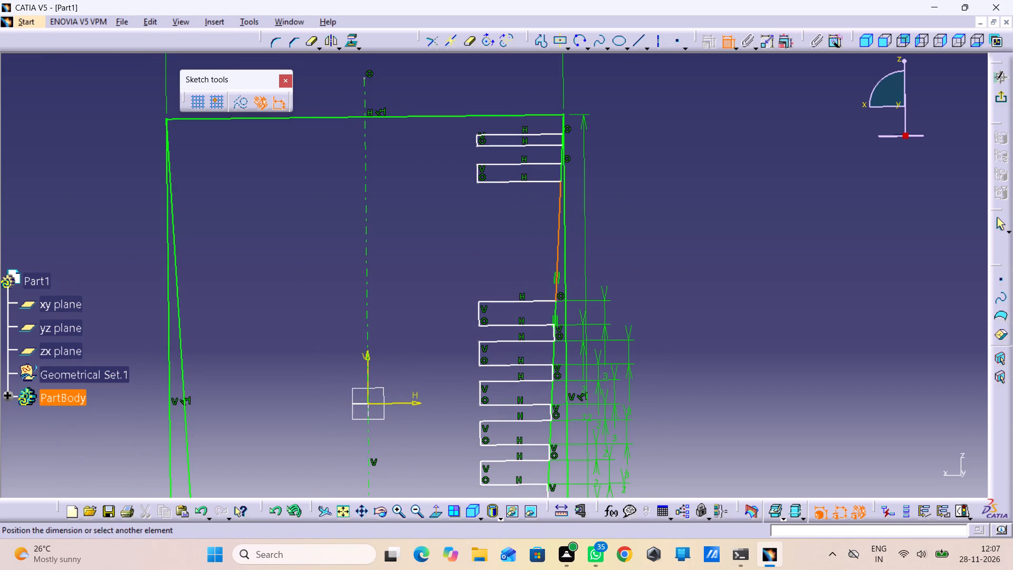
pyautogui.rightClick(613, 220)
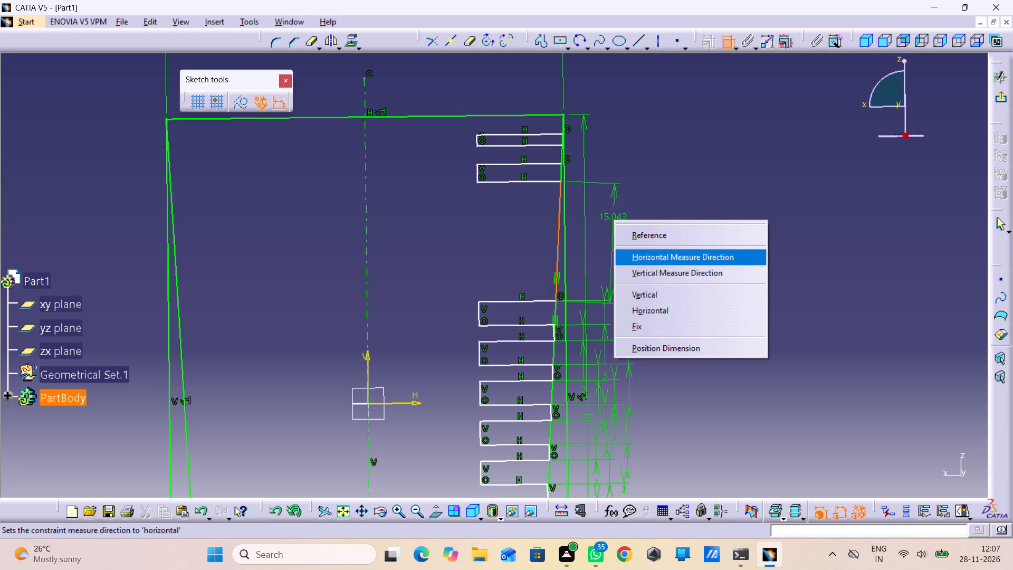
pyautogui.click(677, 262)
pyautogui.rightClick(668, 237)
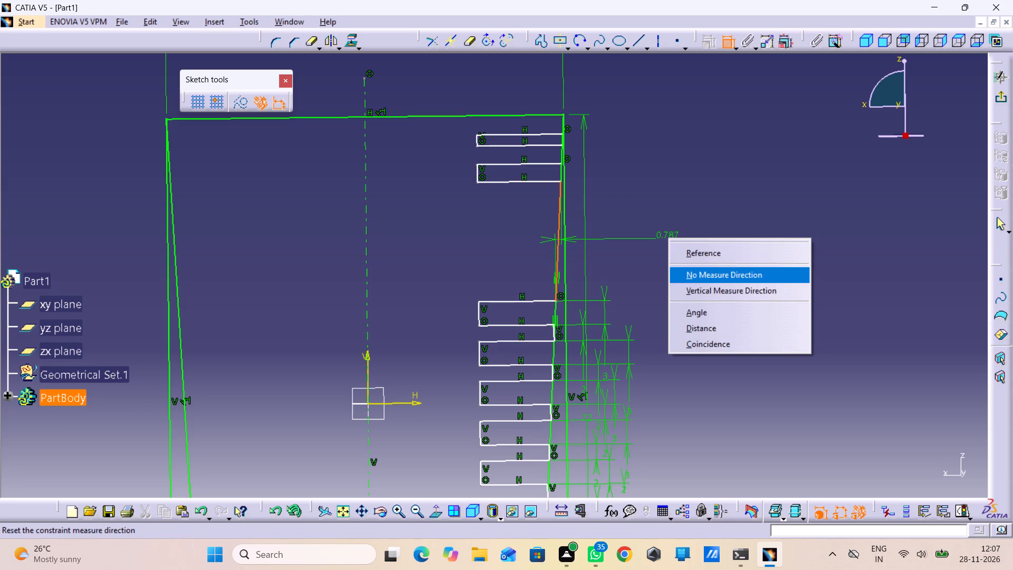
pyautogui.click(684, 287)
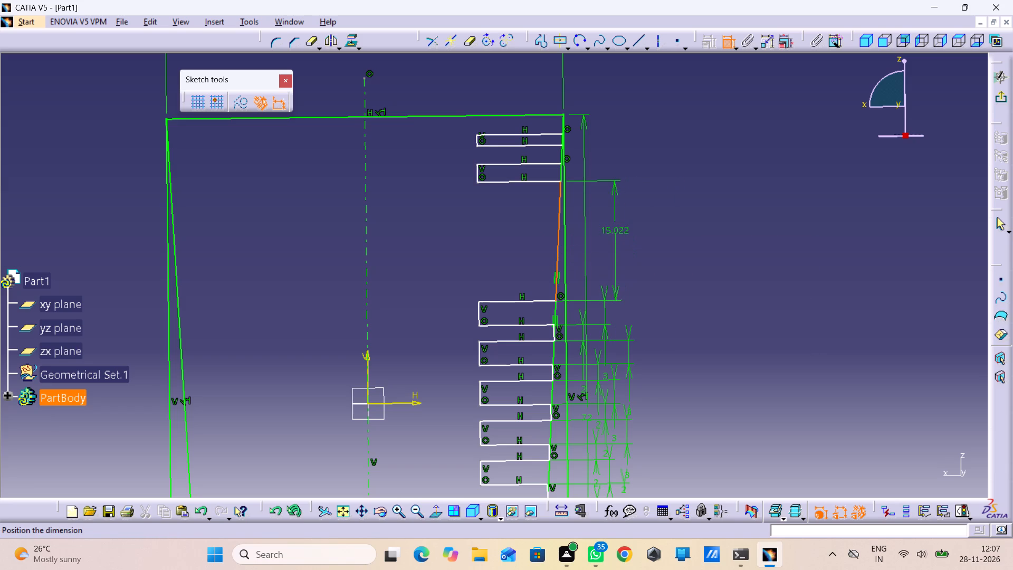
pyautogui.click(614, 227)
pyautogui.moveTo(626, 225); pyautogui.dragTo(651, 308)
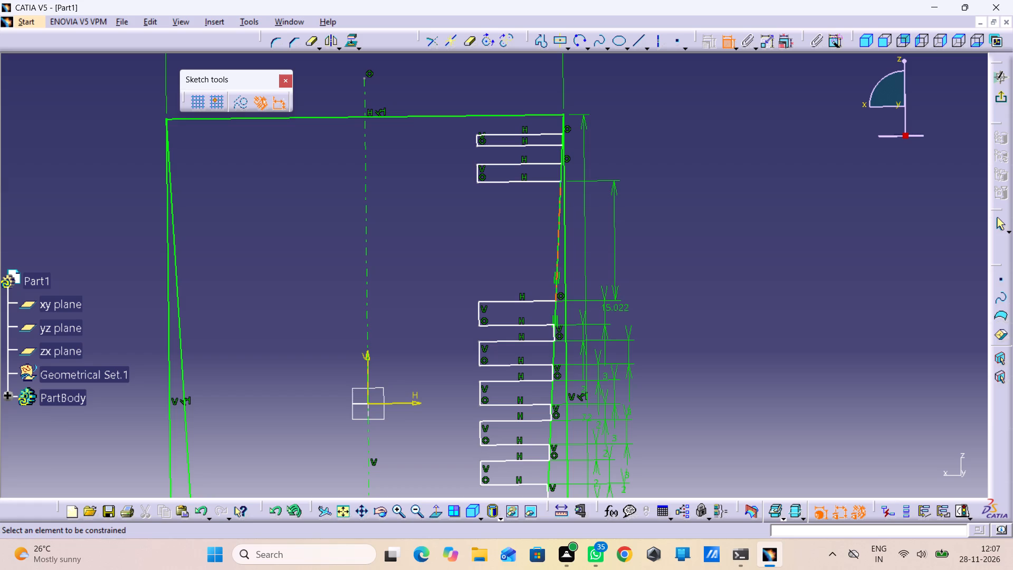
pyautogui.doubleClick(617, 309)
pyautogui.press('2')
pyautogui.press('Return')
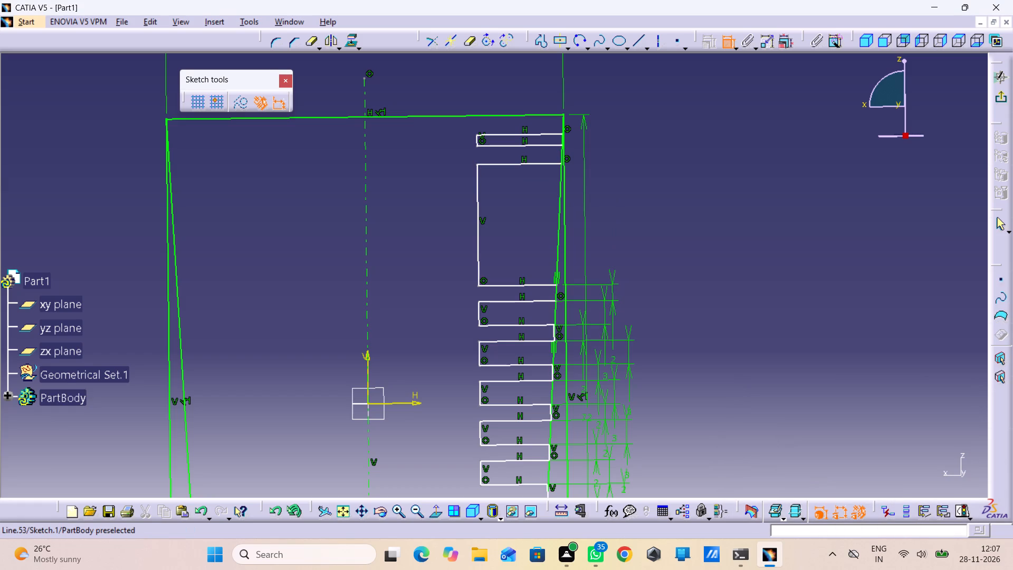
# Dimension the seventh inner vertical segment of the grooves from the bottom to a length of 3 mm.
pyautogui.moveTo(476, 198); pyautogui.dragTo(482, 198)
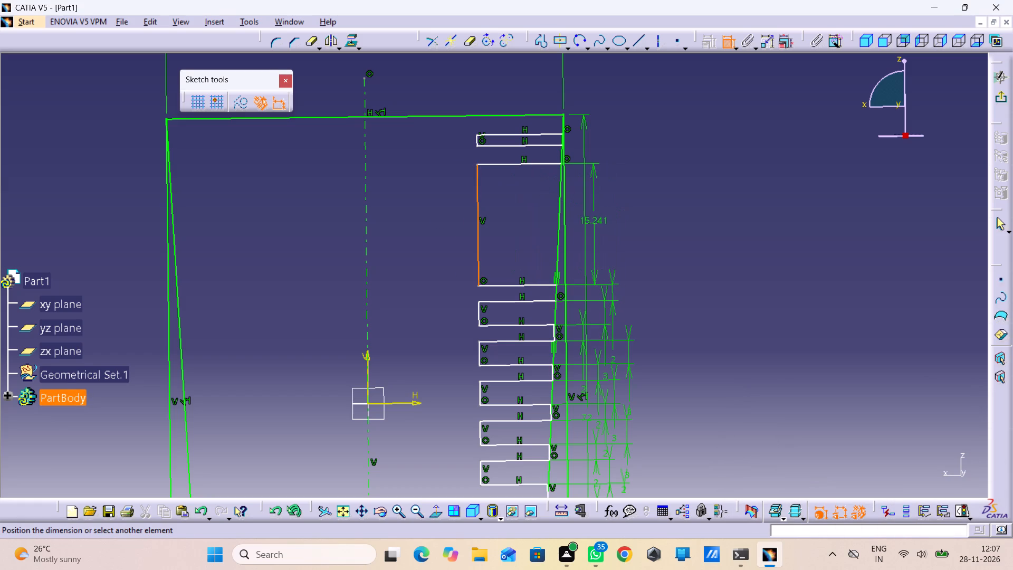
pyautogui.click(593, 236)
pyautogui.doubleClick(591, 235)
pyautogui.press('3')
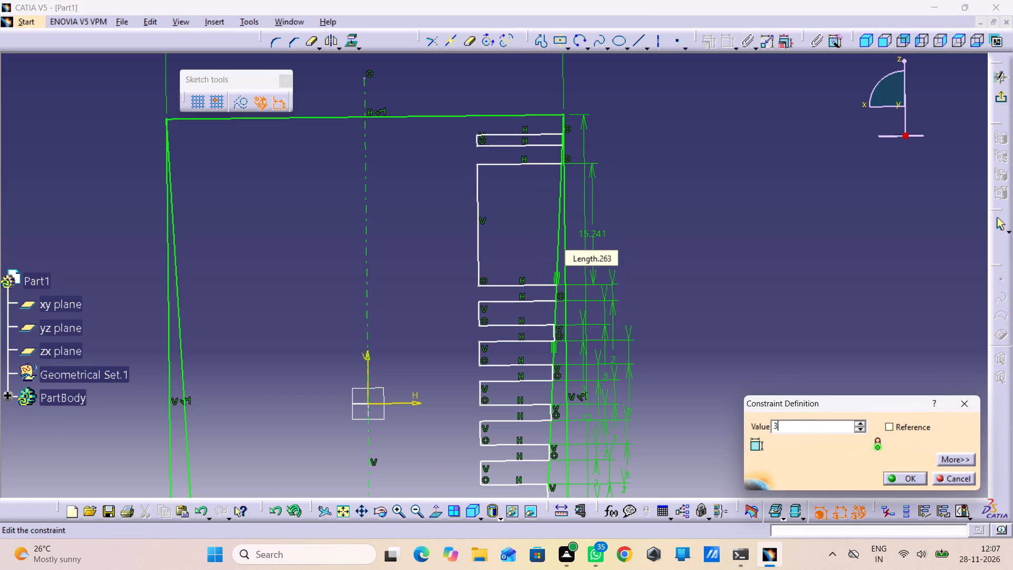
pyautogui.press('Return')
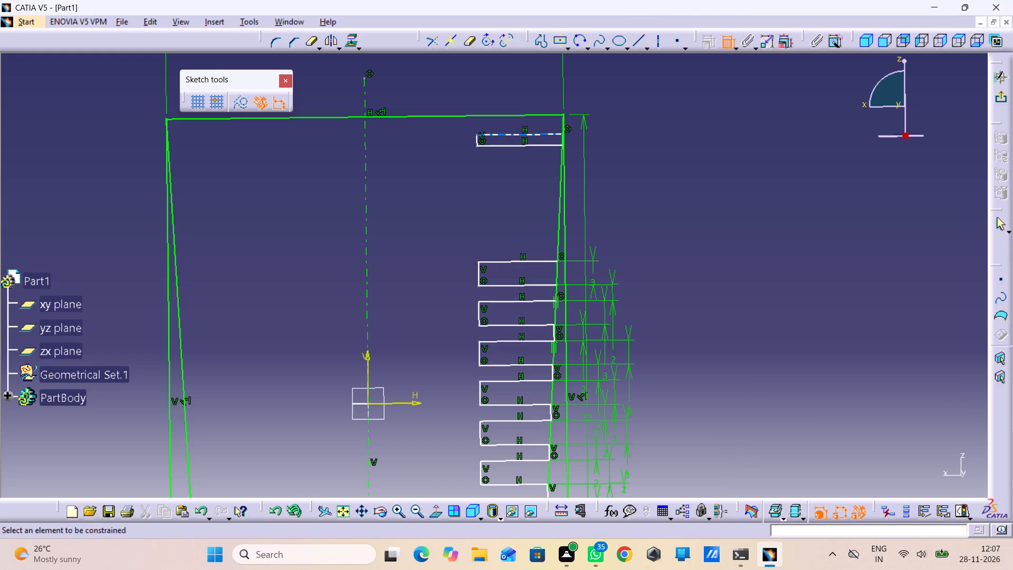
# Dimension the eighth outer segment from the bottom, on the tapered side, to a length of 2 mm.
pyautogui.click(563, 179)
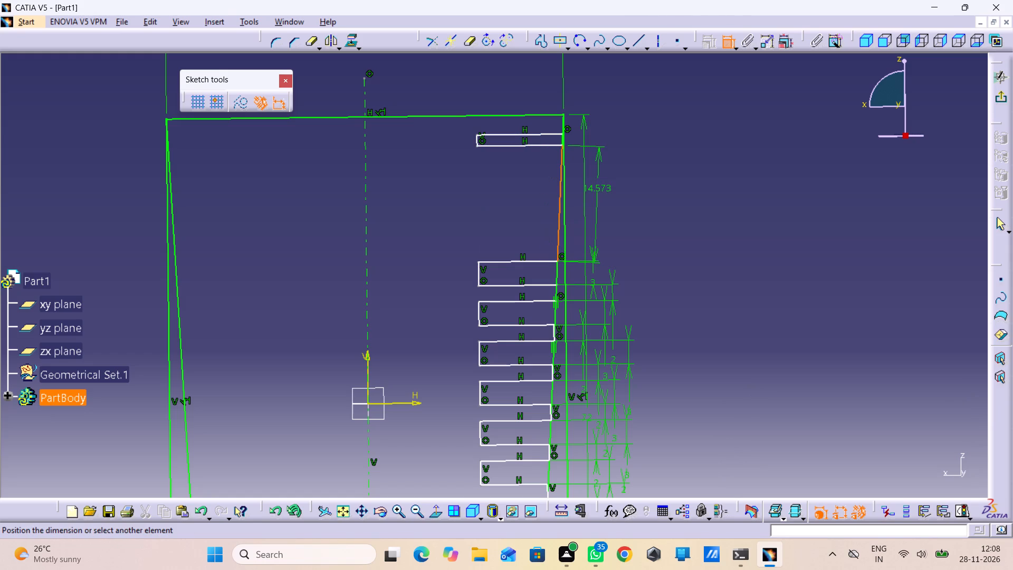
pyautogui.click(598, 191)
pyautogui.doubleClick(599, 185)
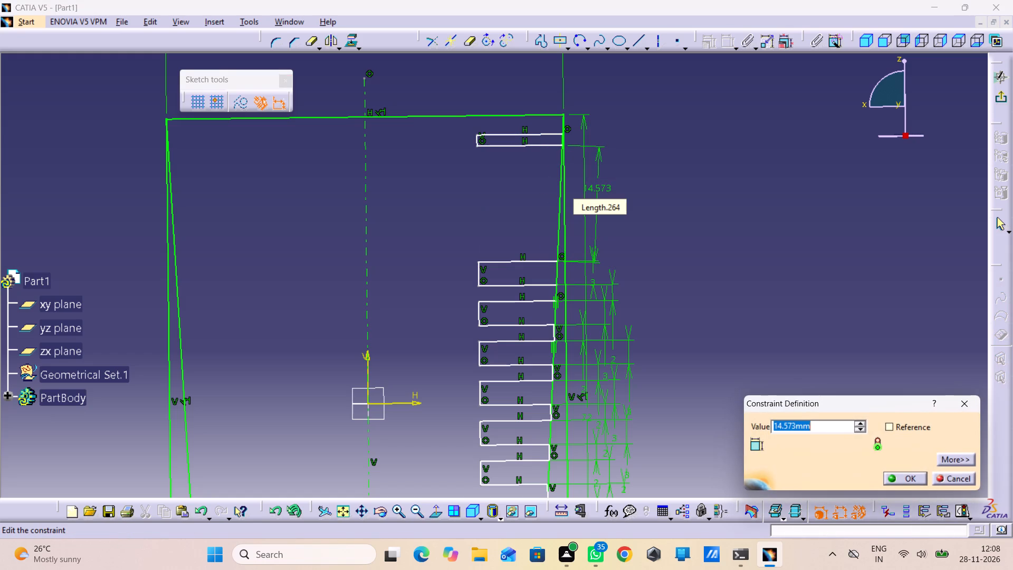
pyautogui.press('2')
pyautogui.press('Return')
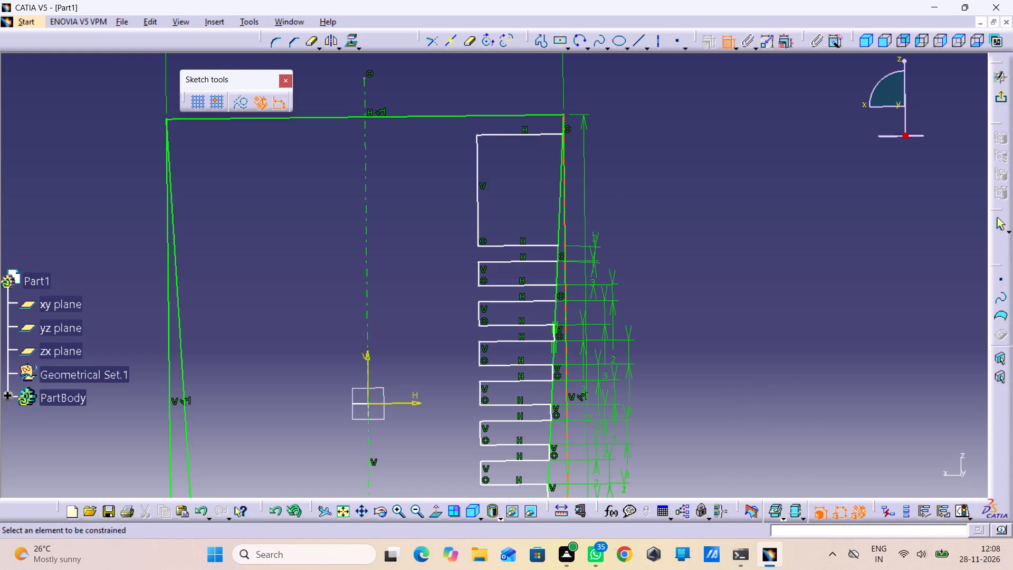
# Dimension the eighth inner vertical segment of the grooves, the topmost one, to a length of 3 mm.
pyautogui.click(479, 180)
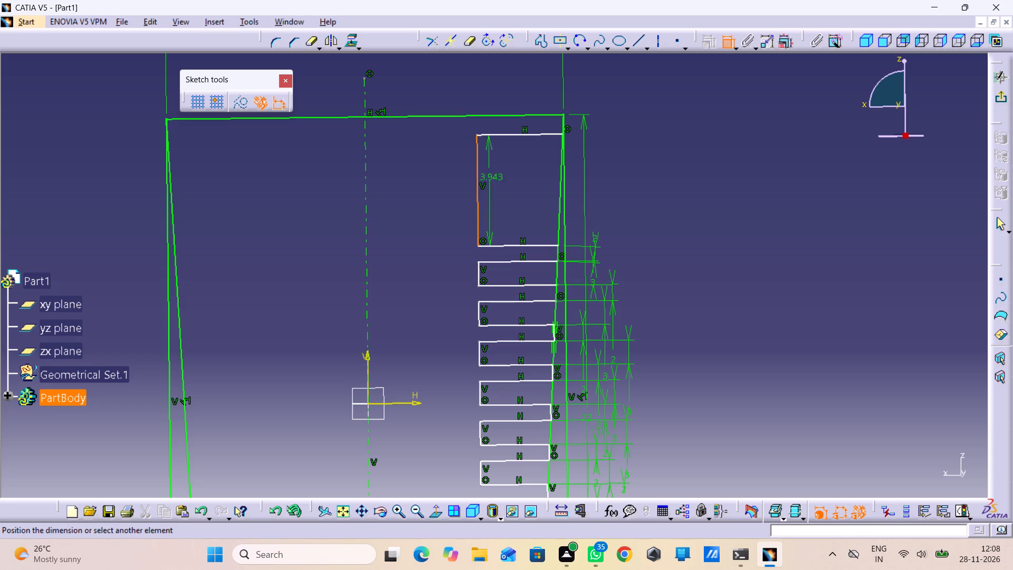
pyautogui.tripleClick(618, 181)
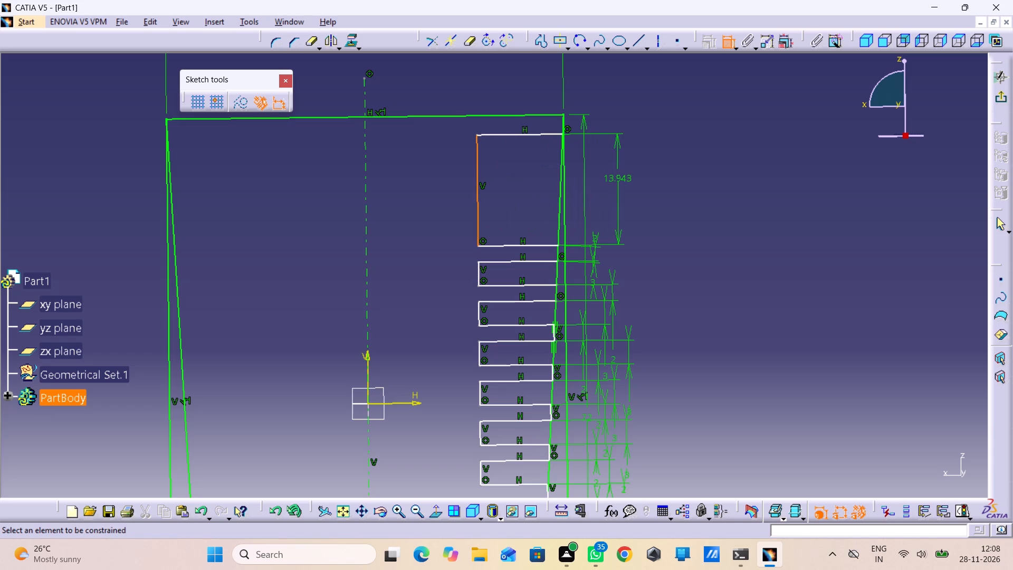
pyautogui.doubleClick(618, 181)
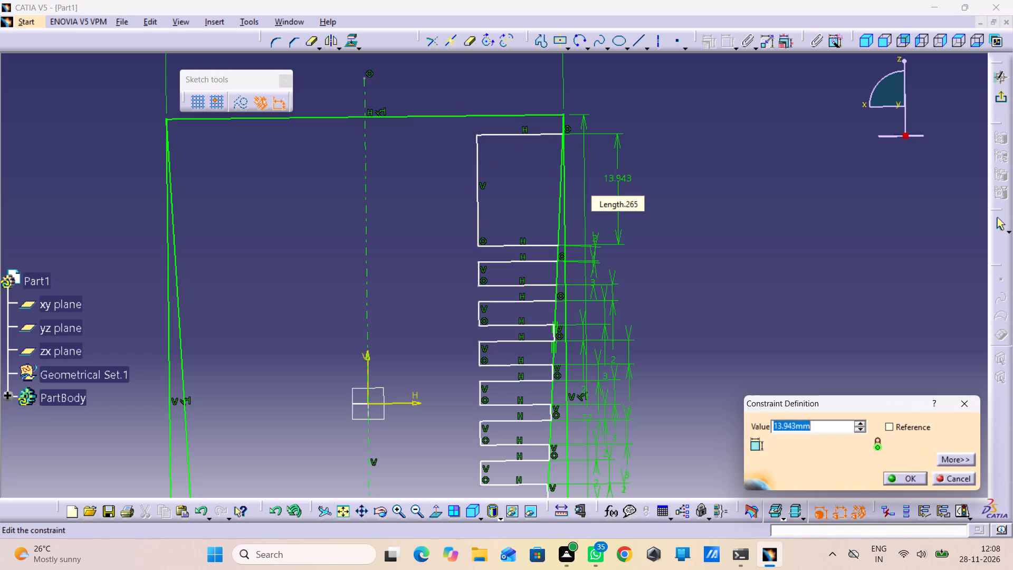
pyautogui.press('3')
pyautogui.press('Return')
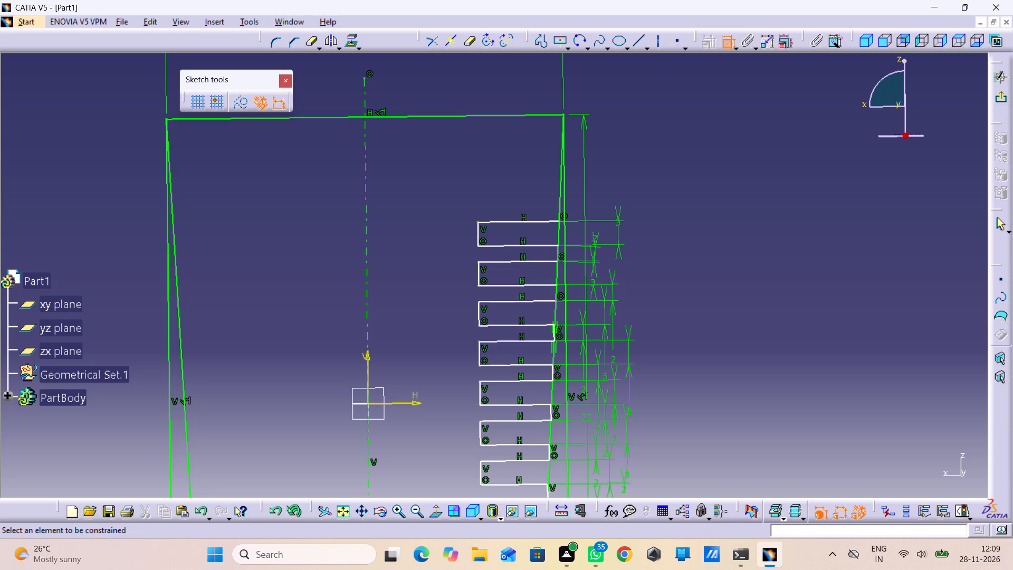
# Dimension the vertical segment directly below the lowest groove, above the small notch, to a length of 15 mm.
pyautogui.moveTo(600, 379); pyautogui.dragTo(616, 203, button='middle')
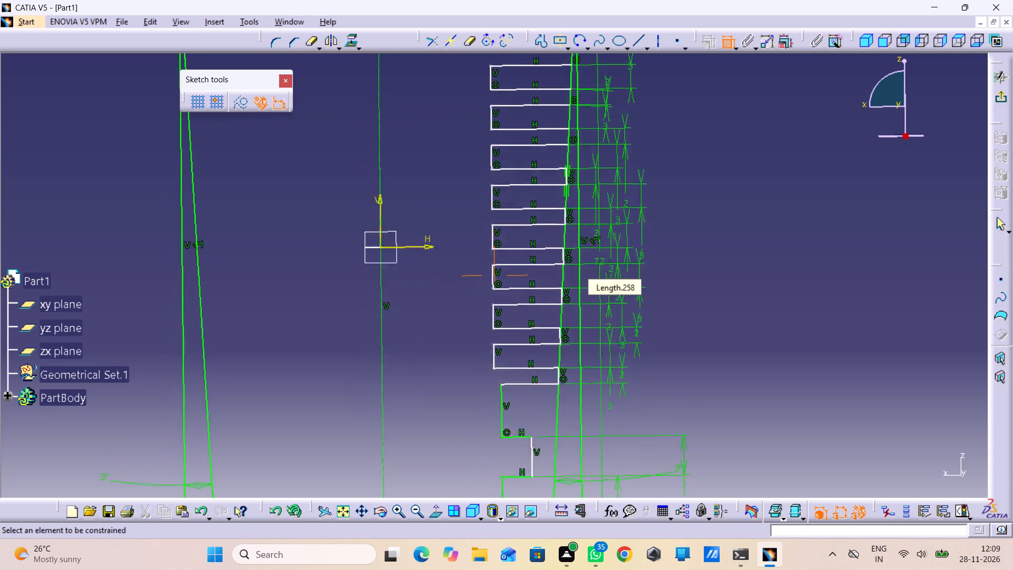
pyautogui.moveTo(616, 203); pyautogui.dragTo(623, 159, button='middle')
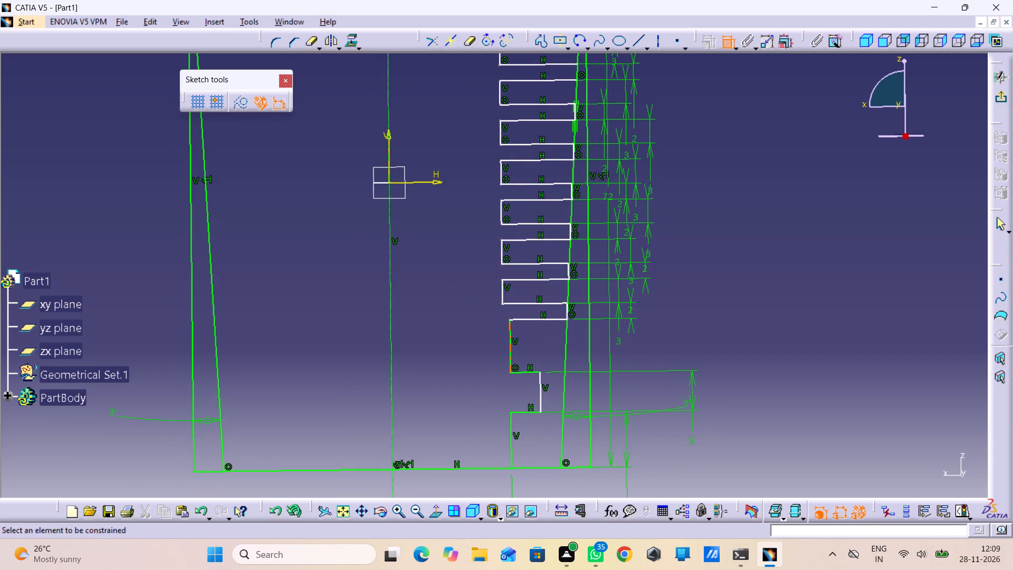
pyautogui.click(509, 341)
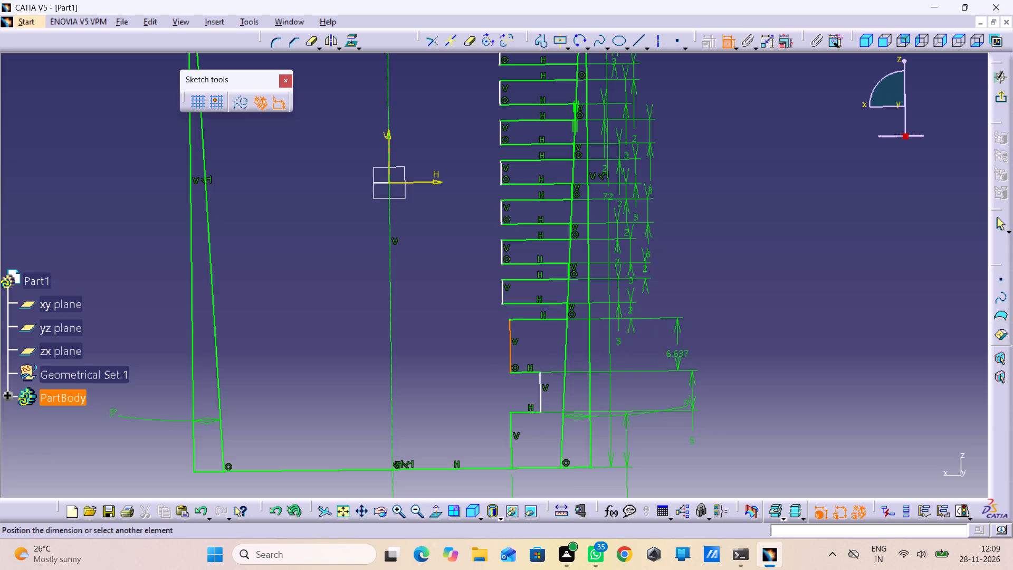
pyautogui.click(678, 349)
pyautogui.doubleClick(678, 349)
pyautogui.write('15')
pyautogui.press('Return')
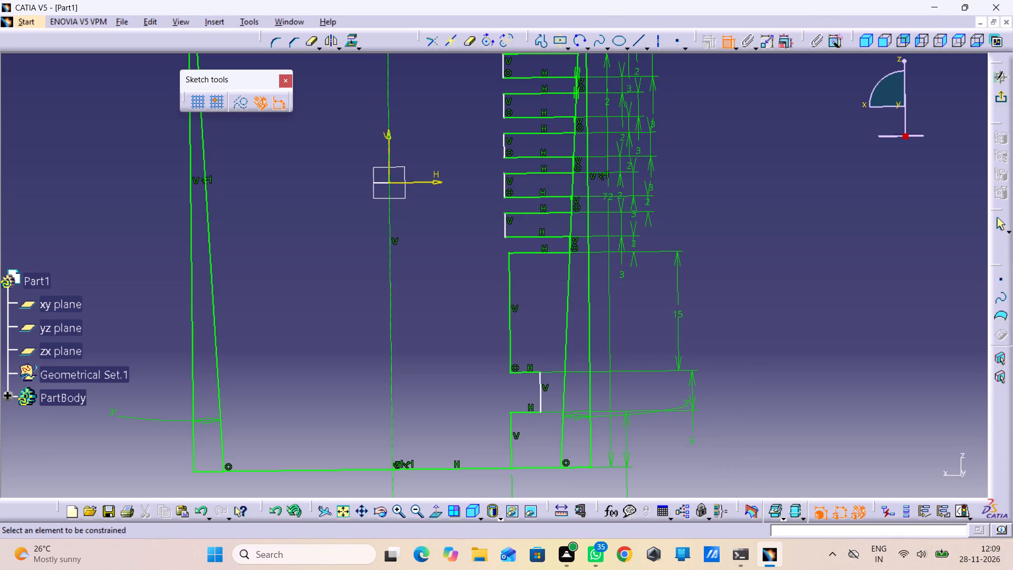
# Examine the dimensioned grooves along the tapered side up to the rectangle's top edge.
pyautogui.click(743, 275)
pyautogui.middleClick(743, 275)
pyautogui.moveTo(744, 274); pyautogui.dragTo(755, 343, button='middle')
pyautogui.rightClick(744, 274)
pyautogui.moveTo(619, 301); pyautogui.dragTo(704, 398, button='middle')
pyautogui.moveTo(518, 301); pyautogui.dragTo(514, 173, button='middle')
pyautogui.rightClick(518, 301)
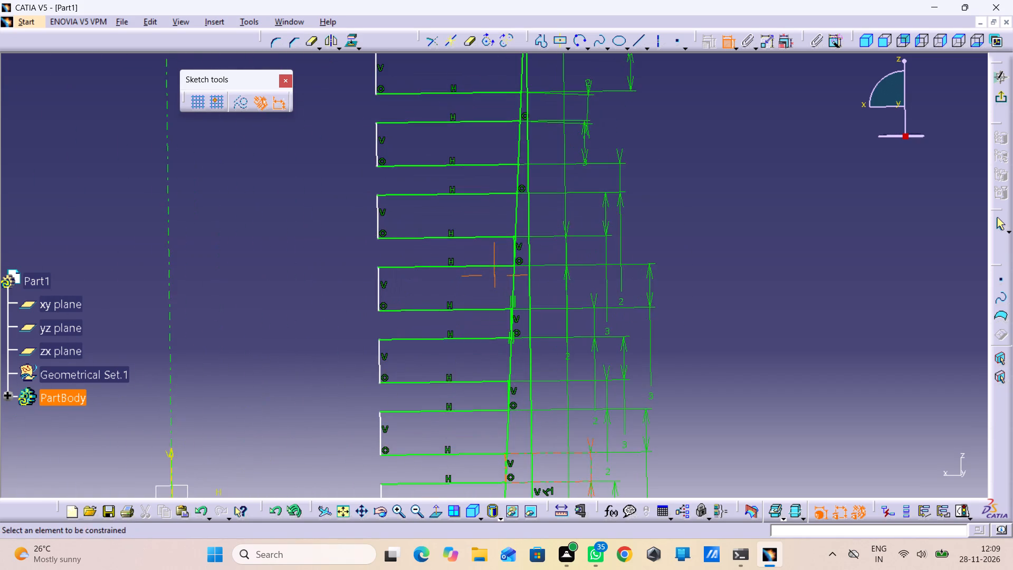
pyautogui.moveTo(514, 173); pyautogui.dragTo(534, 427, button='middle')
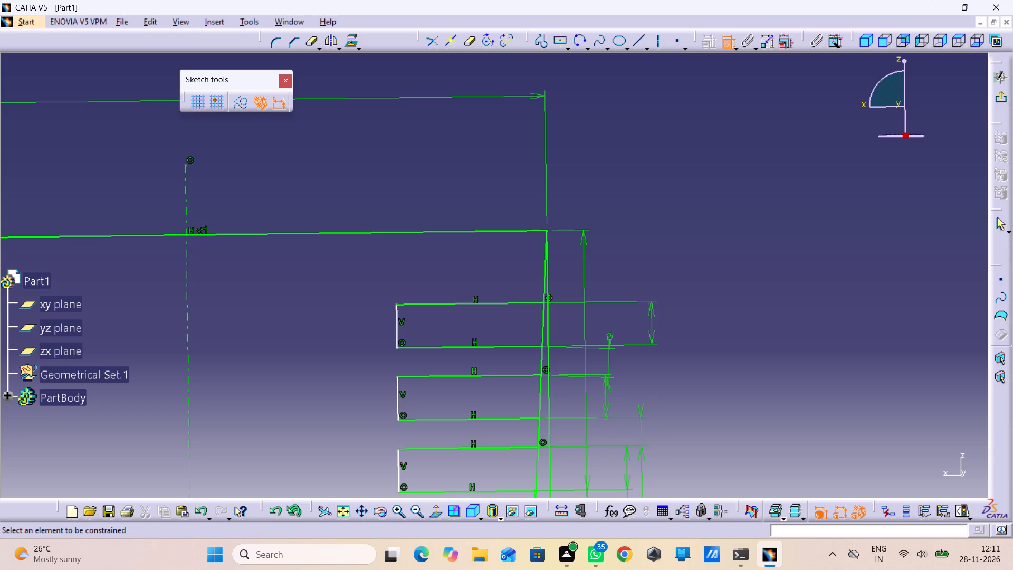
# Draw a circle of radius 1.5 mm centred on the midpoint of the lowest groove's inner vertical segment.
pyautogui.click(587, 48)
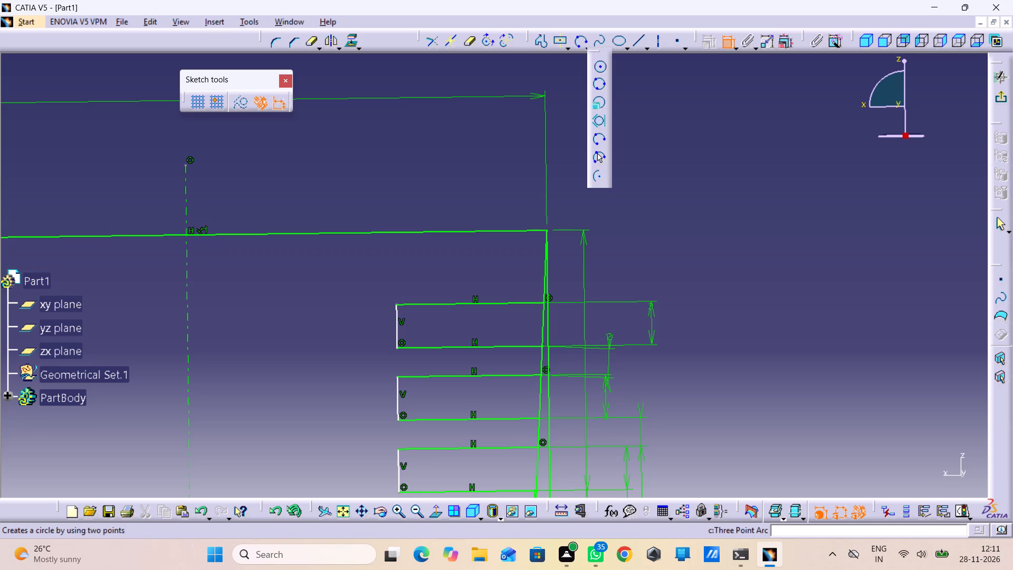
pyautogui.doubleClick(596, 69)
pyautogui.moveTo(437, 335); pyautogui.dragTo(446, 251, button='middle')
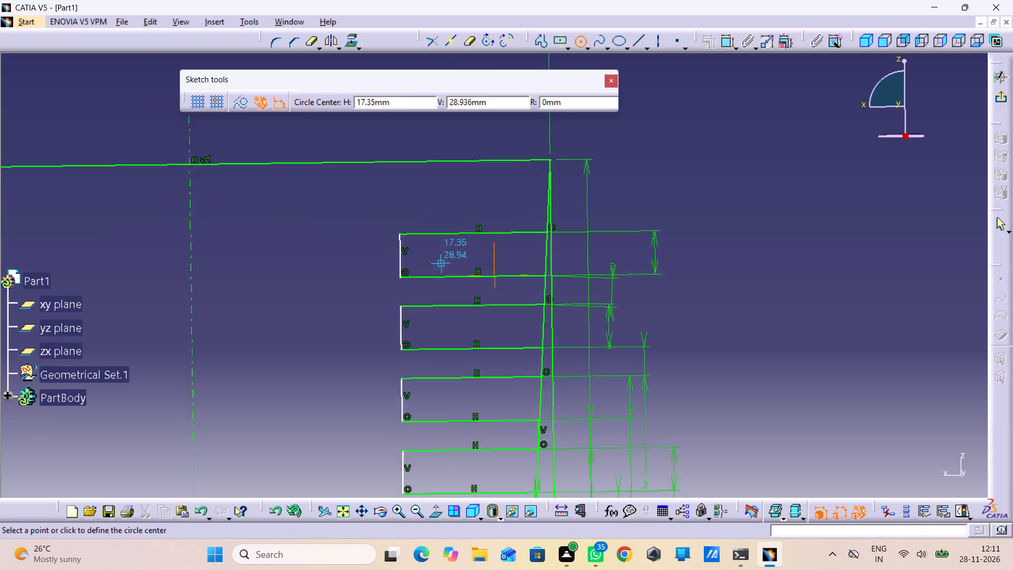
pyautogui.moveTo(446, 251); pyautogui.dragTo(490, 140, button='middle')
pyautogui.moveTo(484, 281); pyautogui.dragTo(468, 166, button='middle')
pyautogui.moveTo(479, 376); pyautogui.dragTo(479, 277, button='middle')
pyautogui.moveTo(473, 435); pyautogui.dragTo(473, 431, button='middle')
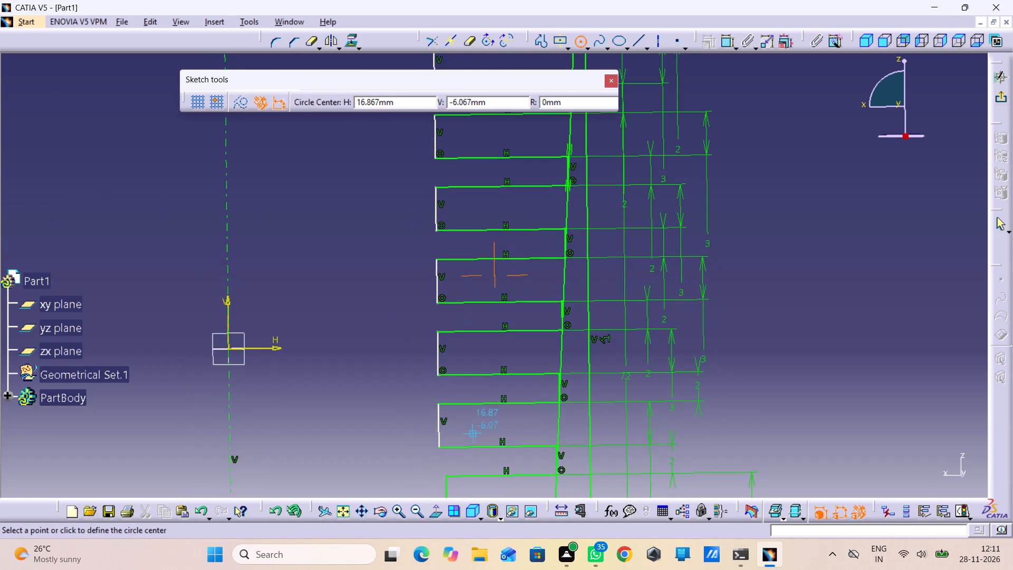
pyautogui.moveTo(473, 431); pyautogui.dragTo(469, 335, button='middle')
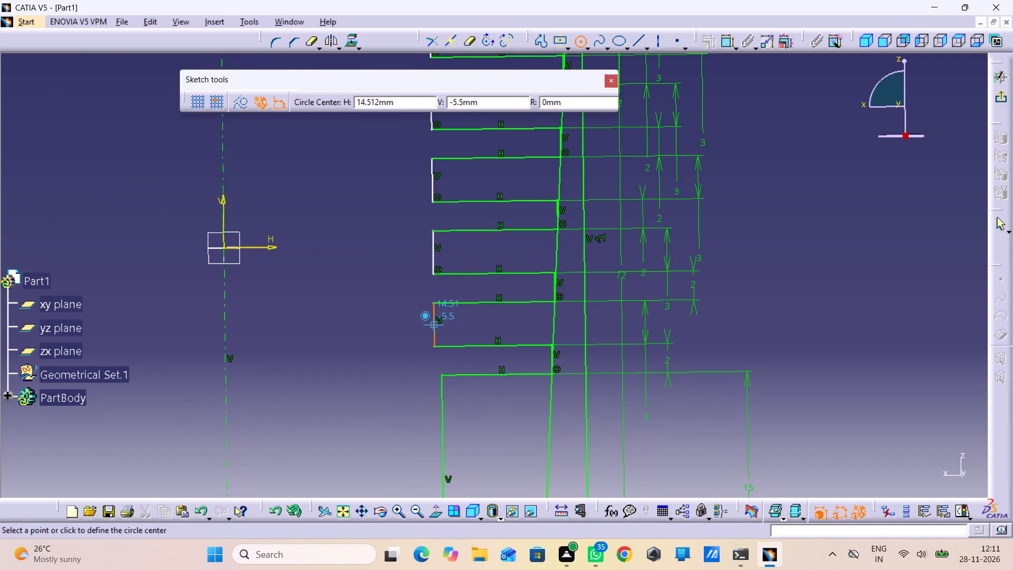
pyautogui.click(434, 323)
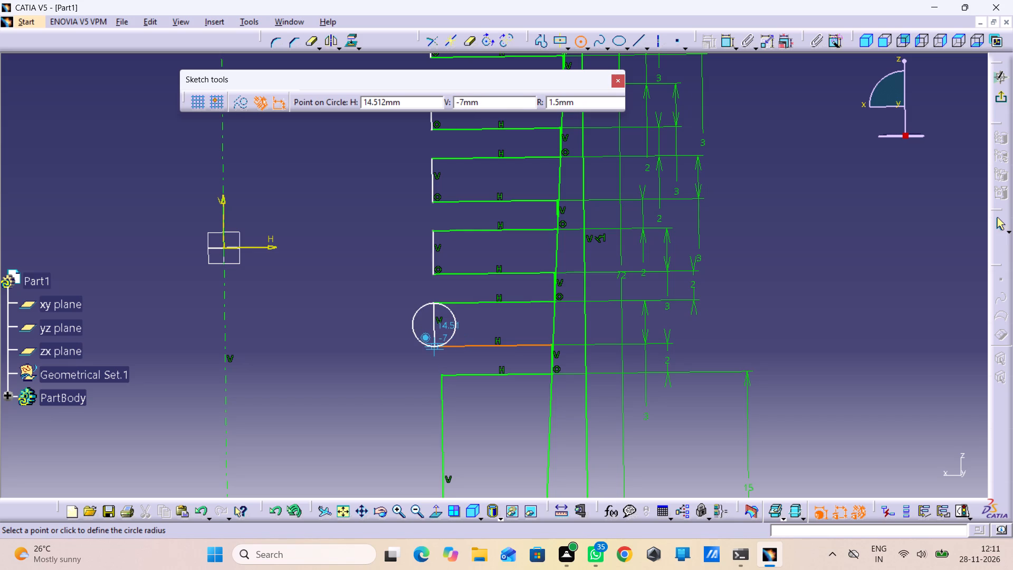
pyautogui.click(432, 346)
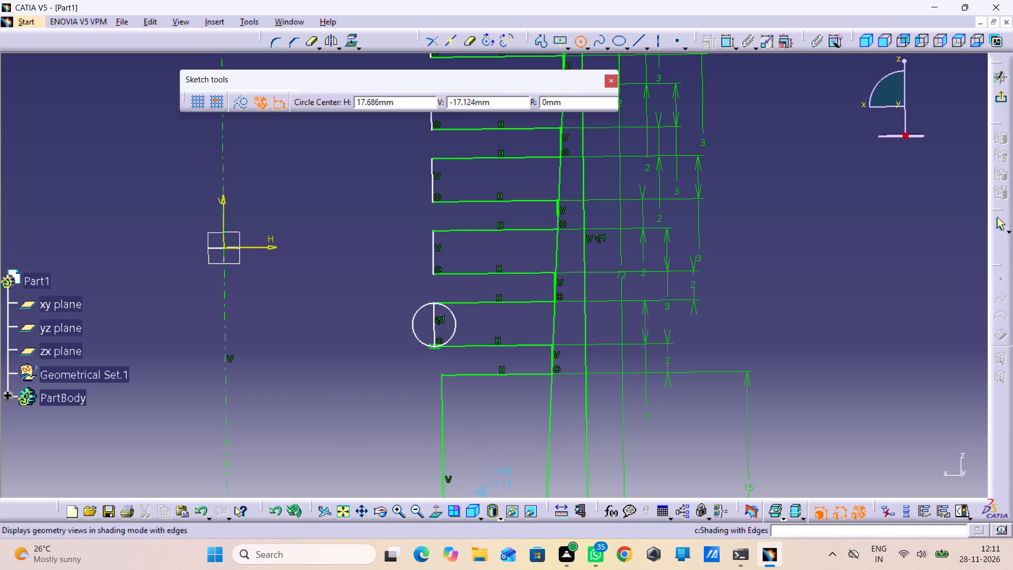
# Set the view normal to the sketch and draw a 1.5 mm radius circle at the second groove from the bottom, centred on its inner segment's midpoint.
pyautogui.click(433, 511)
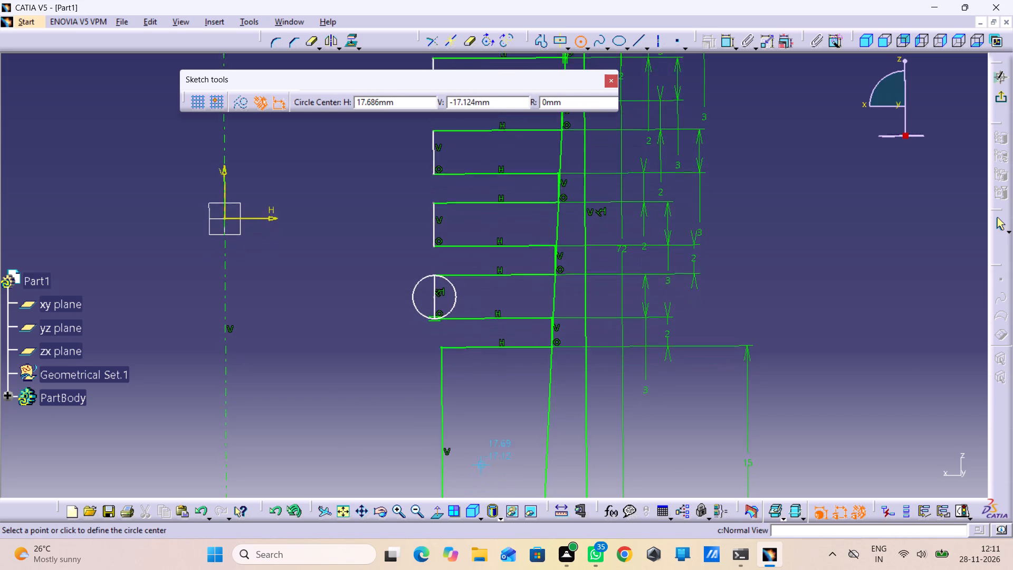
pyautogui.moveTo(403, 430); pyautogui.dragTo(393, 357, button='middle')
pyautogui.rightClick(403, 430)
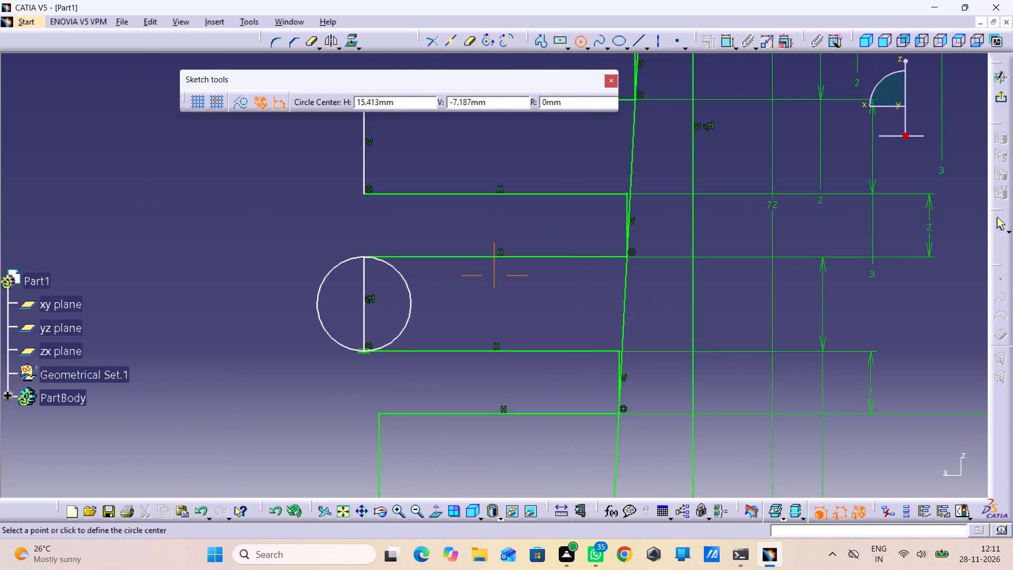
pyautogui.moveTo(393, 357); pyautogui.dragTo(432, 555, button='middle')
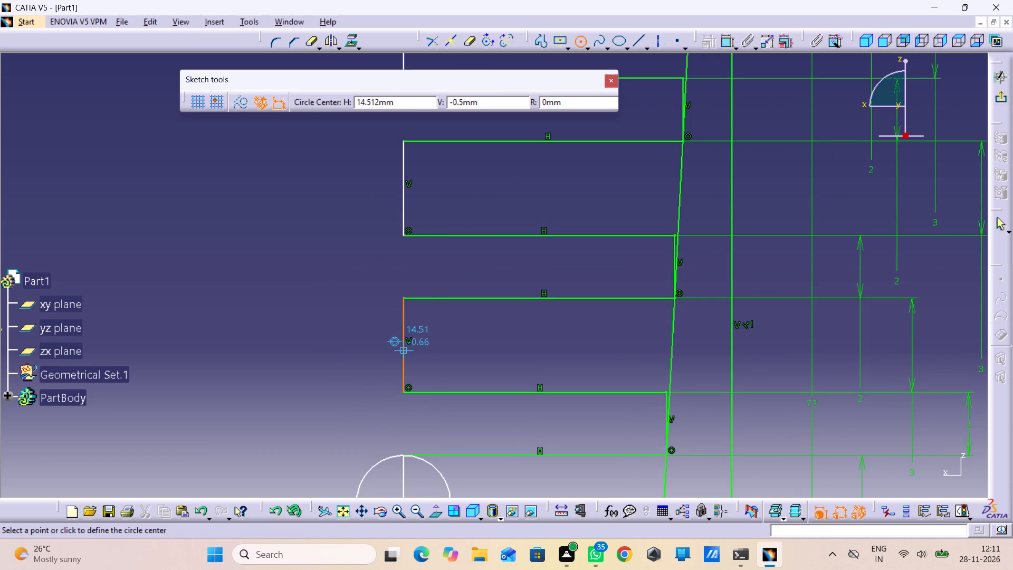
pyautogui.click(404, 346)
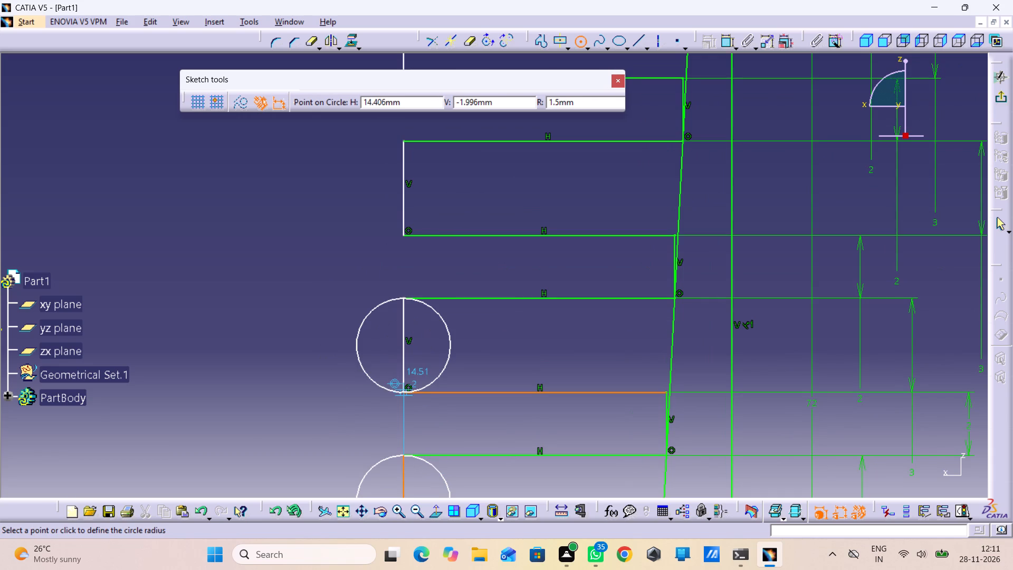
pyautogui.click(401, 391)
# Draw 1.5 mm radius circles on the inner segment midpoints of the third and fourth grooves from the bottom.
pyautogui.moveTo(410, 310); pyautogui.dragTo(435, 438, button='middle')
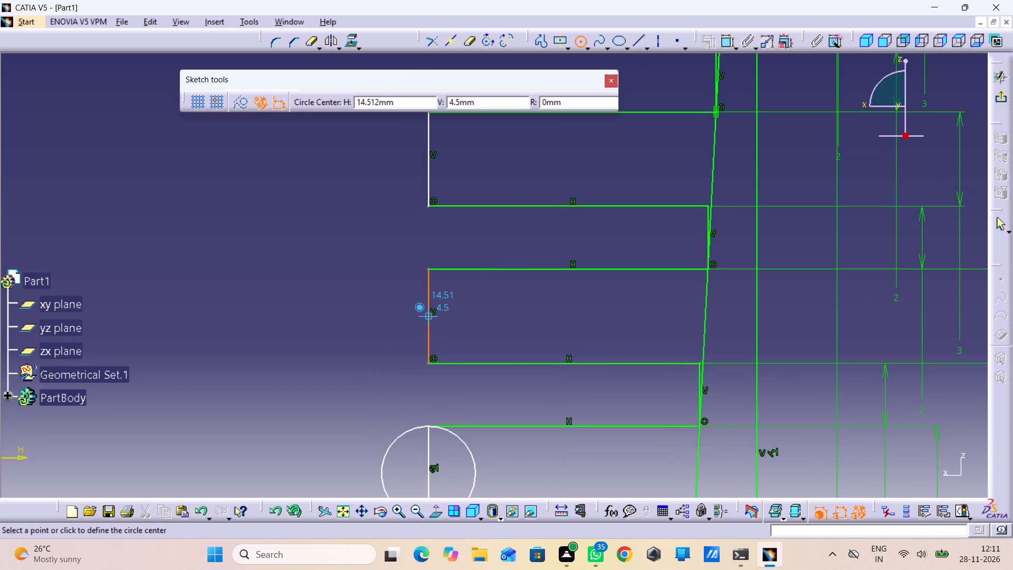
pyautogui.click(429, 314)
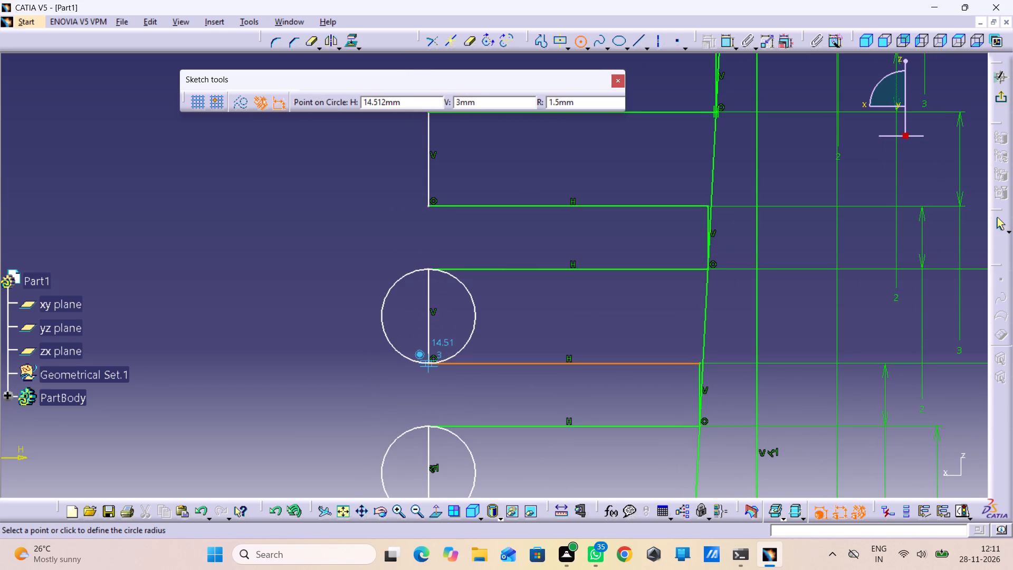
pyautogui.click(429, 364)
pyautogui.moveTo(427, 347); pyautogui.dragTo(440, 509, button='middle')
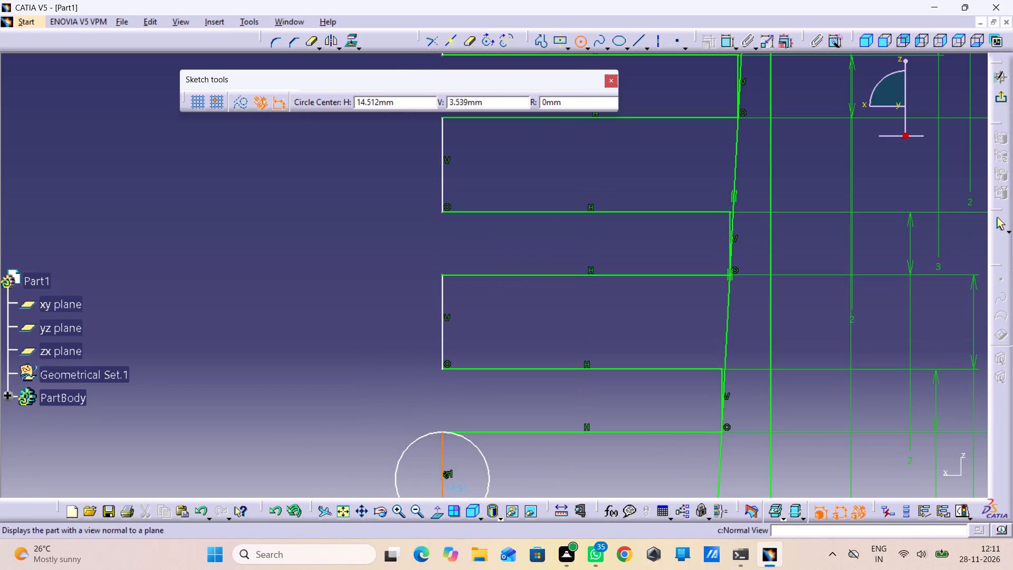
pyautogui.click(441, 320)
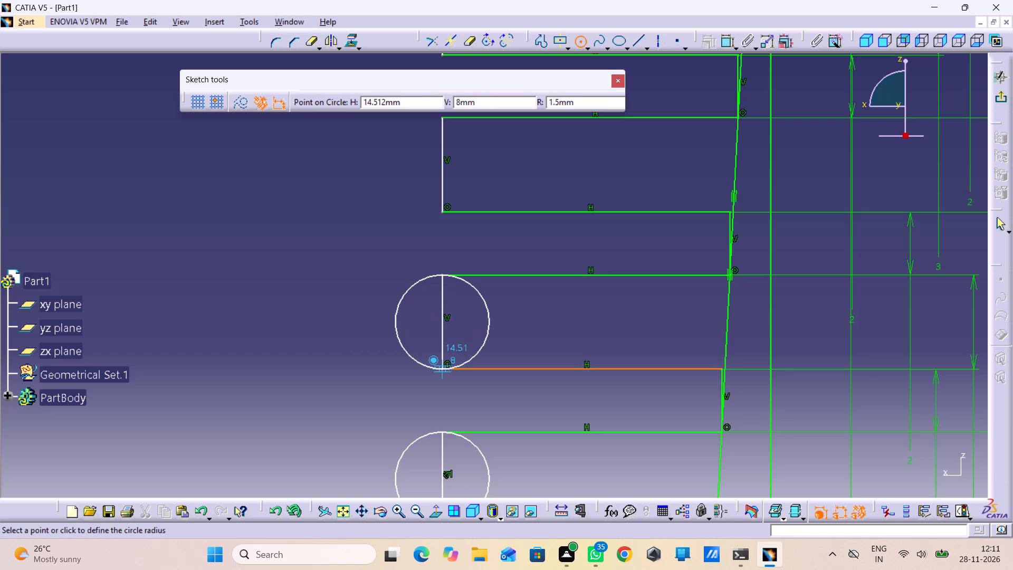
pyautogui.click(442, 369)
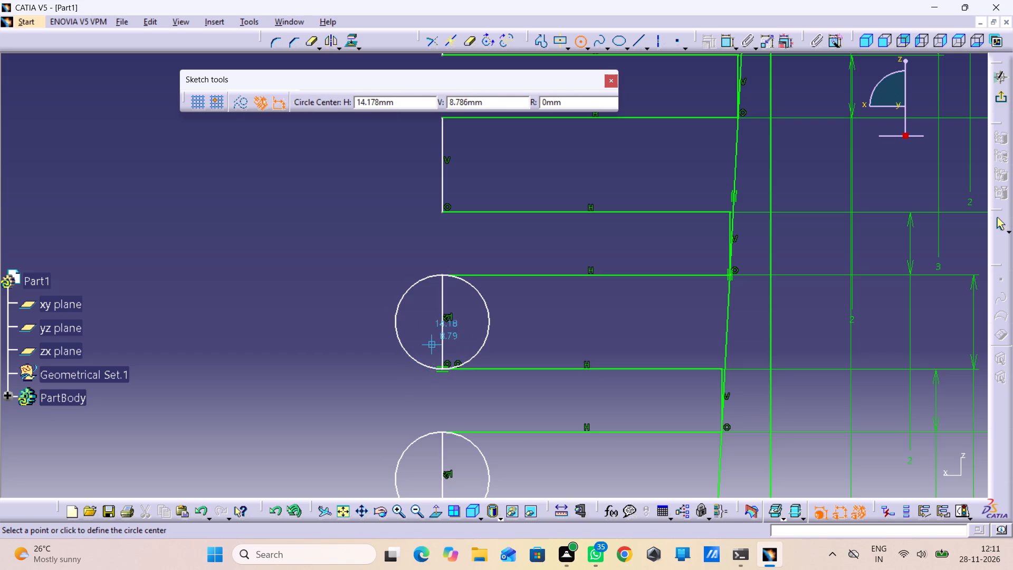
# Draw 1.5 mm radius circles on the inner segment midpoints of the fifth and sixth grooves from the bottom.
pyautogui.moveTo(433, 339); pyautogui.dragTo(417, 533, button='middle')
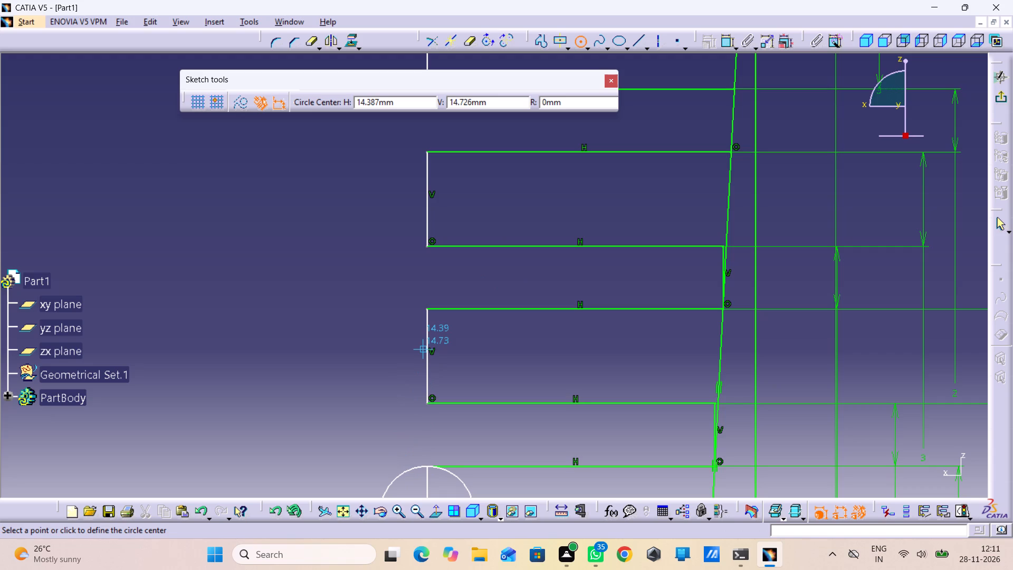
pyautogui.click(425, 359)
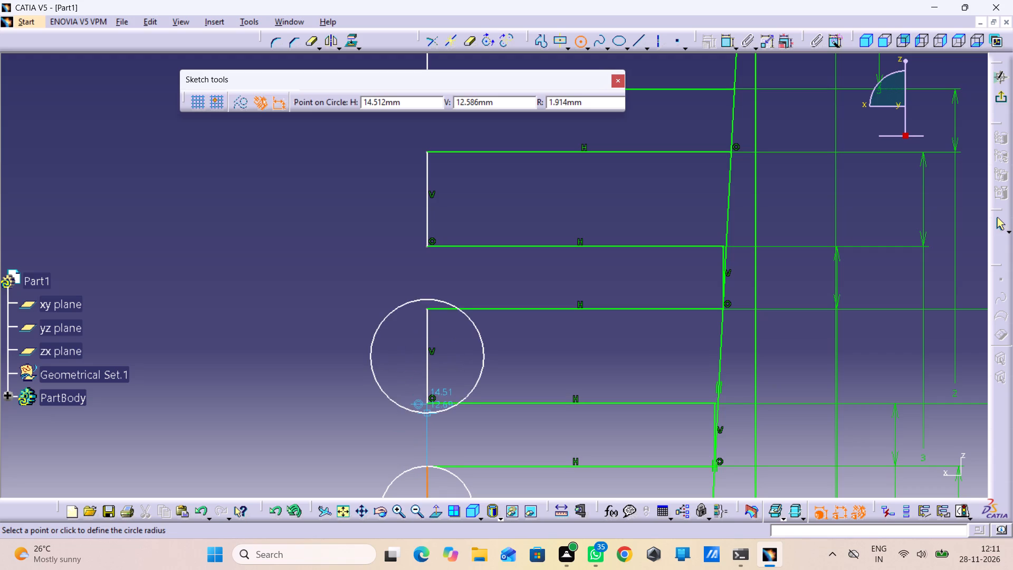
pyautogui.click(425, 402)
pyautogui.moveTo(433, 389); pyautogui.dragTo(432, 484, button='middle')
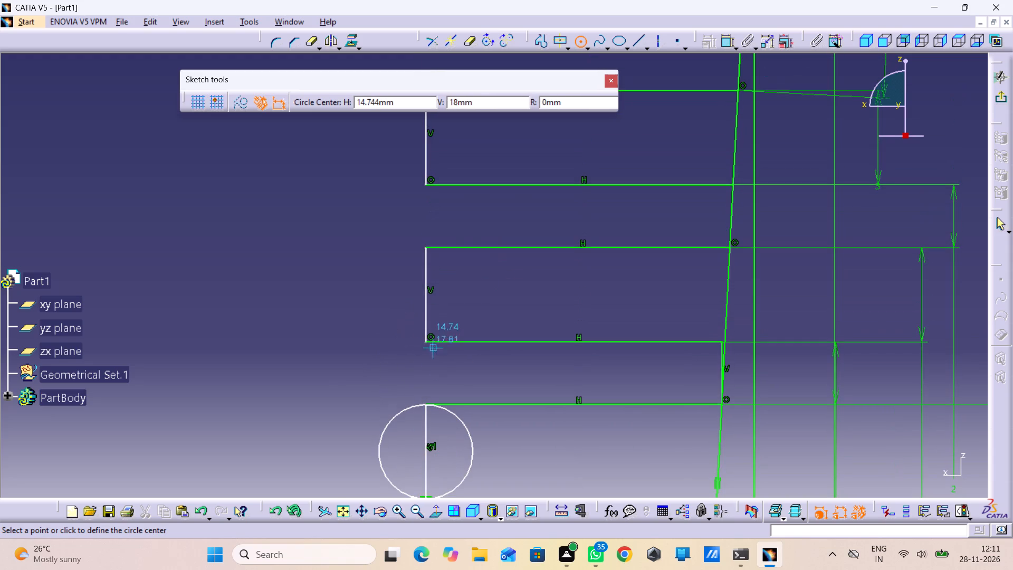
pyautogui.click(425, 296)
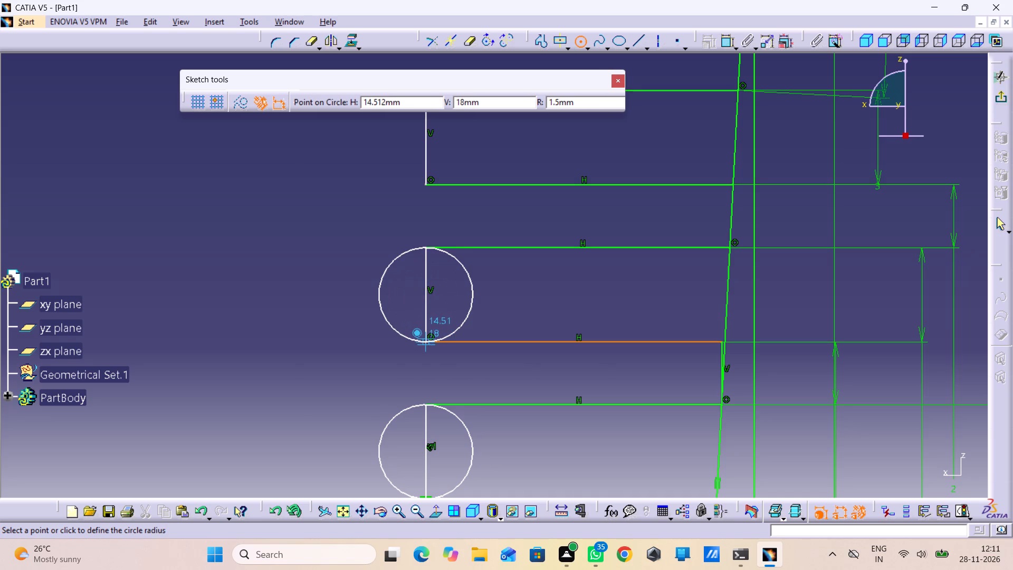
pyautogui.click(424, 344)
# Draw 1.5 mm radius circles on the inner segment midpoints of the seventh and eighth grooves, the two topmost ones.
pyautogui.moveTo(421, 327); pyautogui.dragTo(395, 492, button='middle')
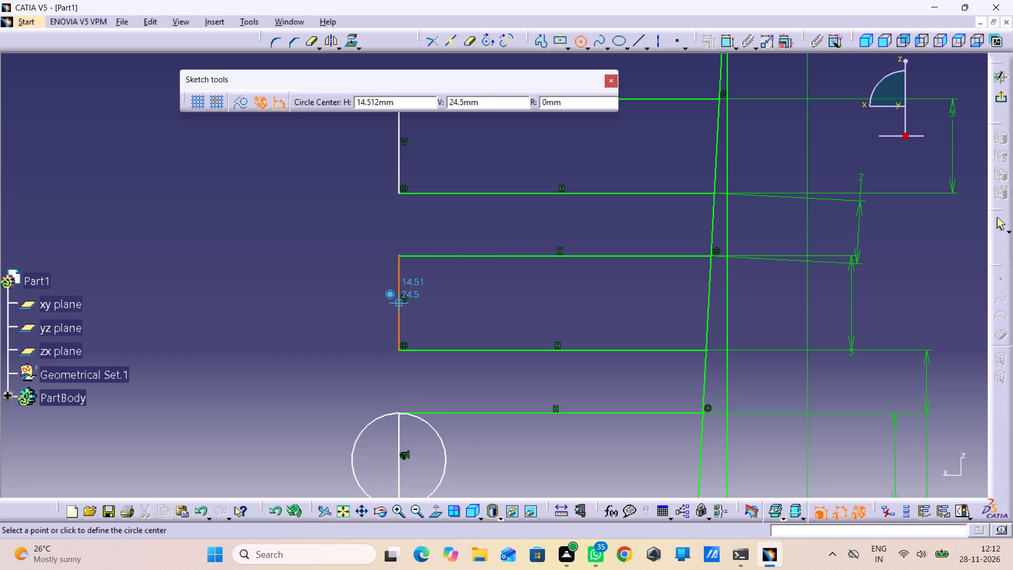
pyautogui.click(398, 300)
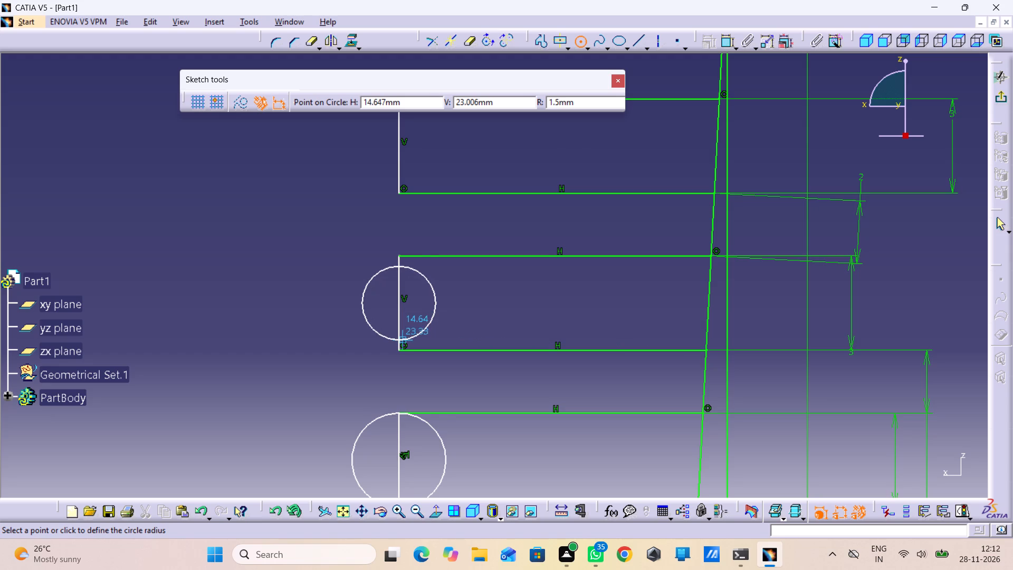
pyautogui.click(403, 348)
pyautogui.moveTo(418, 270); pyautogui.dragTo(425, 455, button='middle')
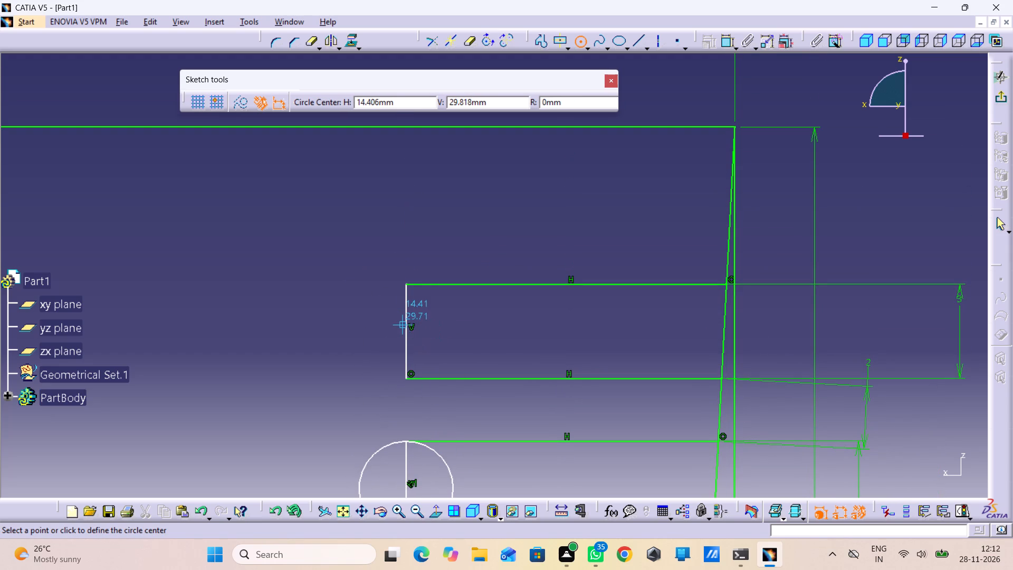
pyautogui.click(405, 332)
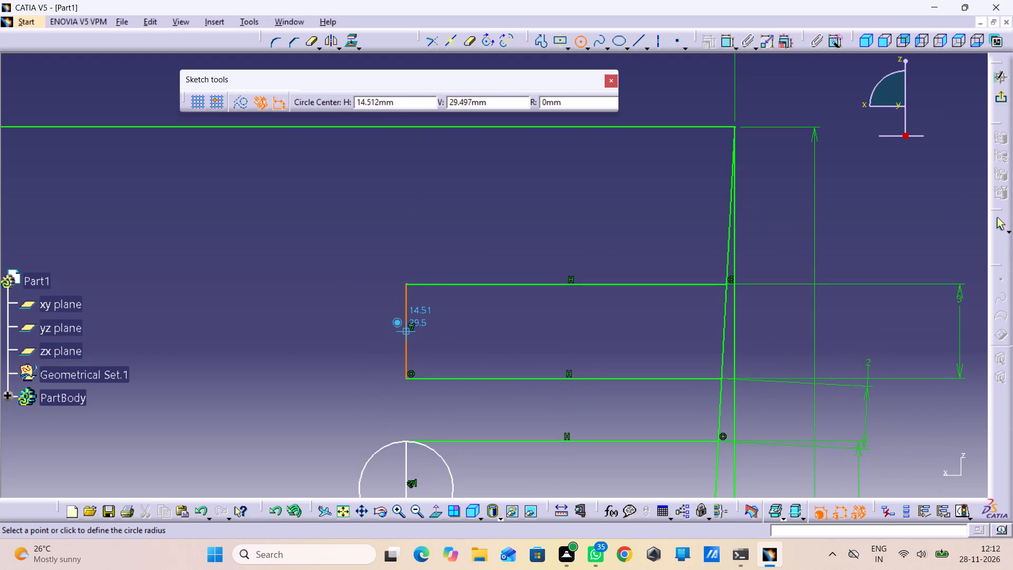
pyautogui.click(411, 378)
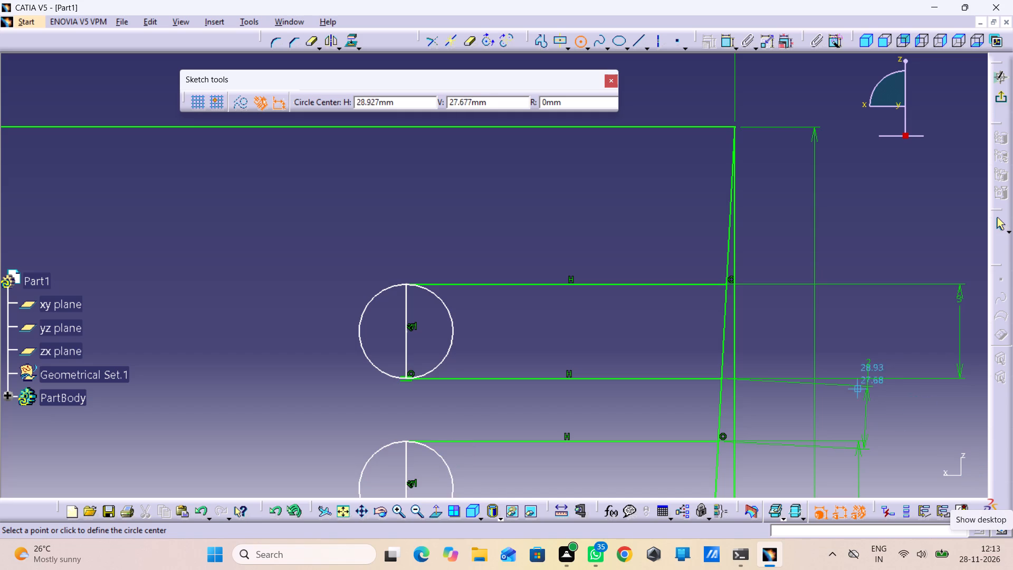
# Quick Trim the topmost groove's circle half inside the groove and its inner vertical segment, leaving a rounded end.
pyautogui.doubleClick(467, 46)
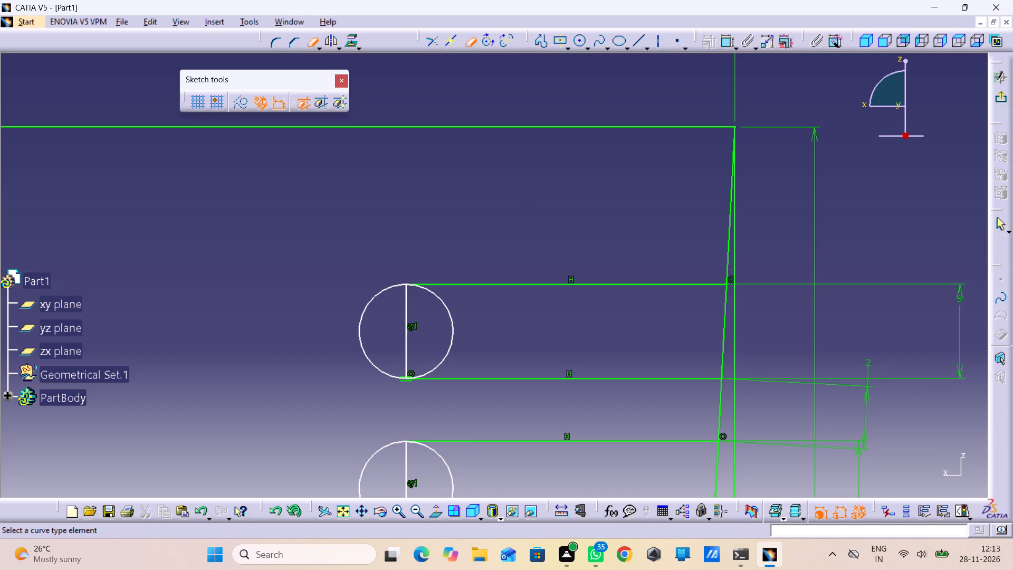
pyautogui.click(454, 317)
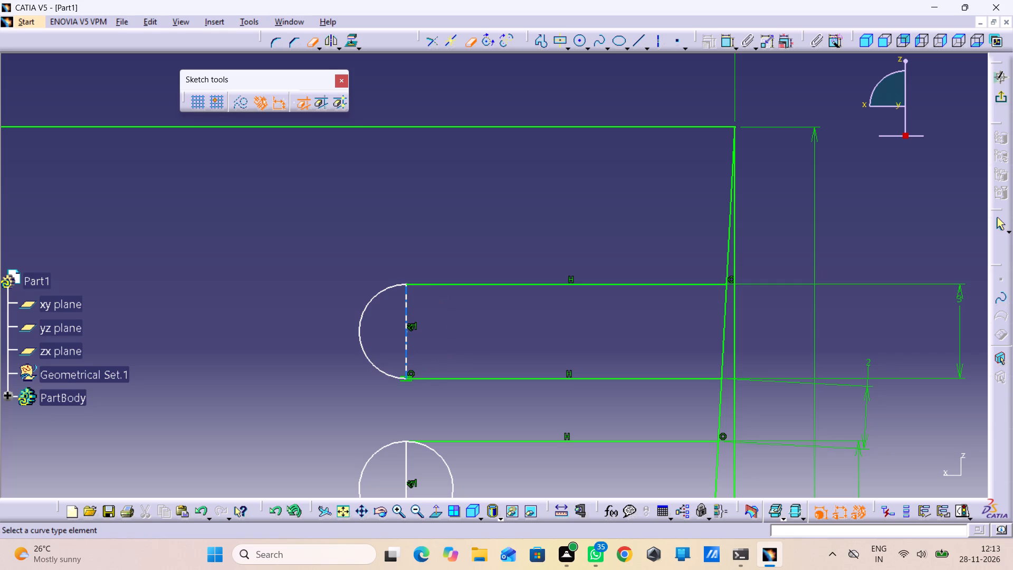
pyautogui.click(405, 308)
pyautogui.click(512, 301)
pyautogui.click(530, 310)
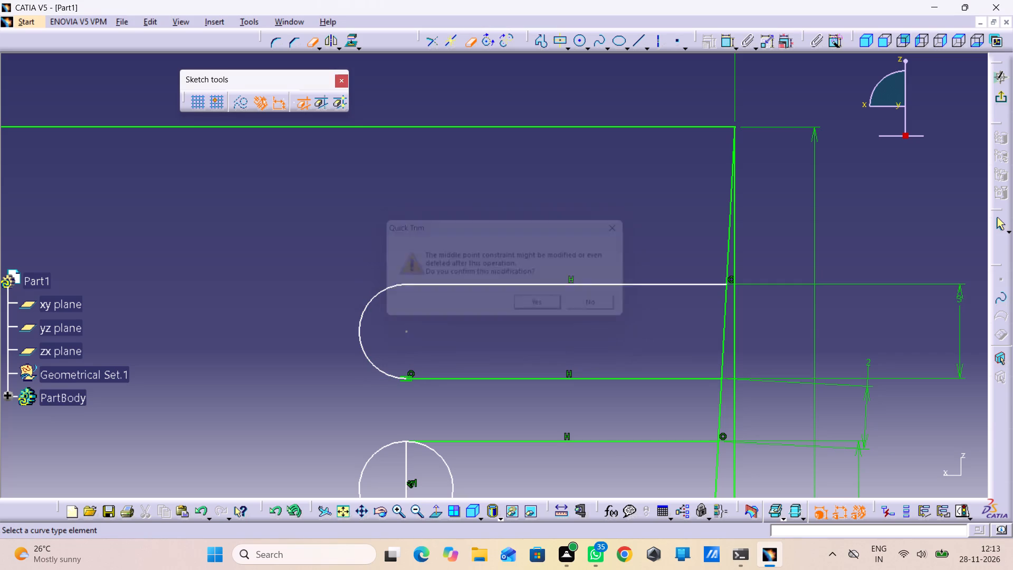
# Quick Trim the second groove from the top into a rounded end, removing the inner circle half and vertical segment and converting its length into distance.
pyautogui.moveTo(475, 368); pyautogui.dragTo(478, 294, button='middle')
pyautogui.rightClick(469, 256)
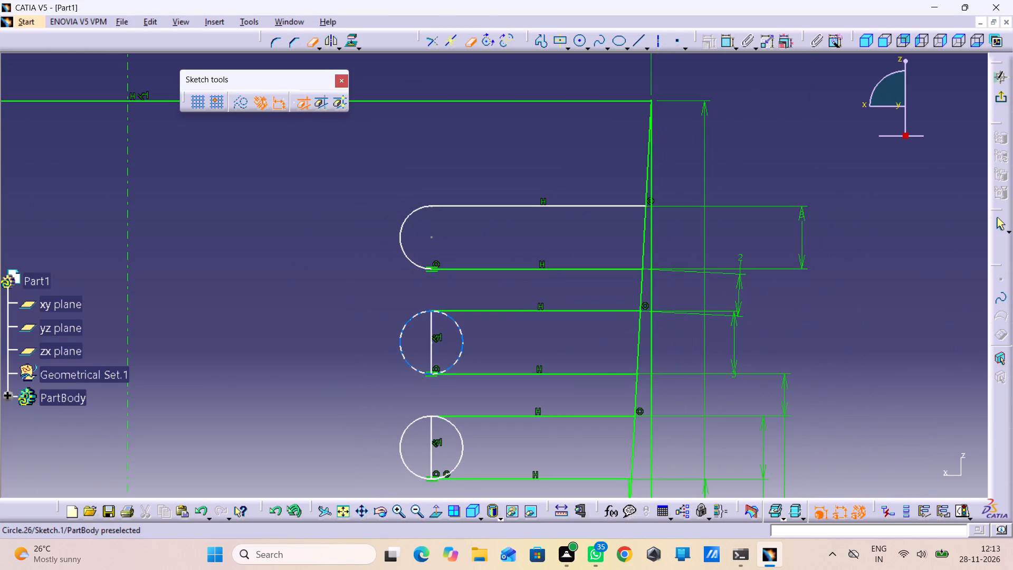
pyautogui.click(429, 332)
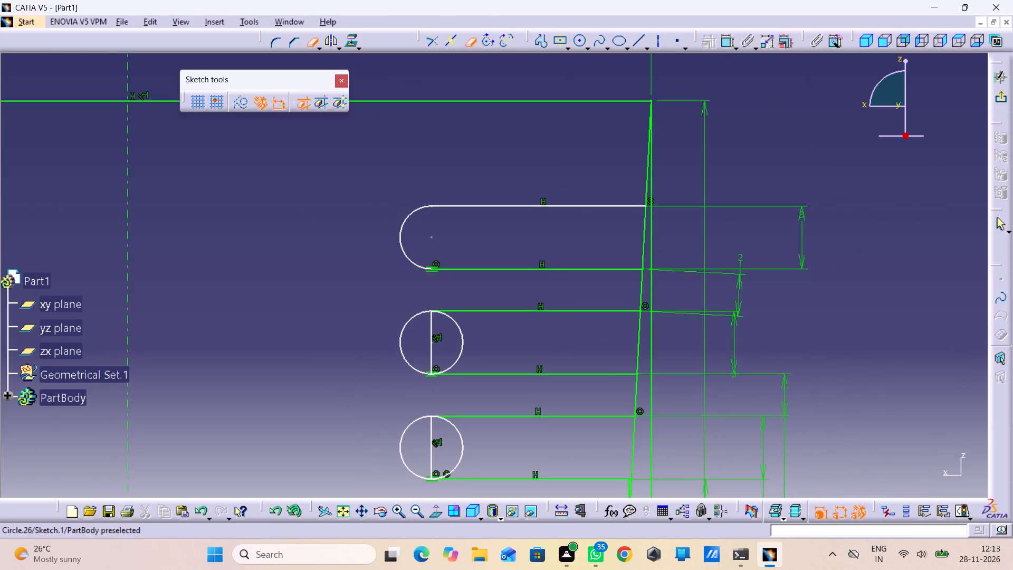
pyautogui.click(462, 331)
pyautogui.click(434, 350)
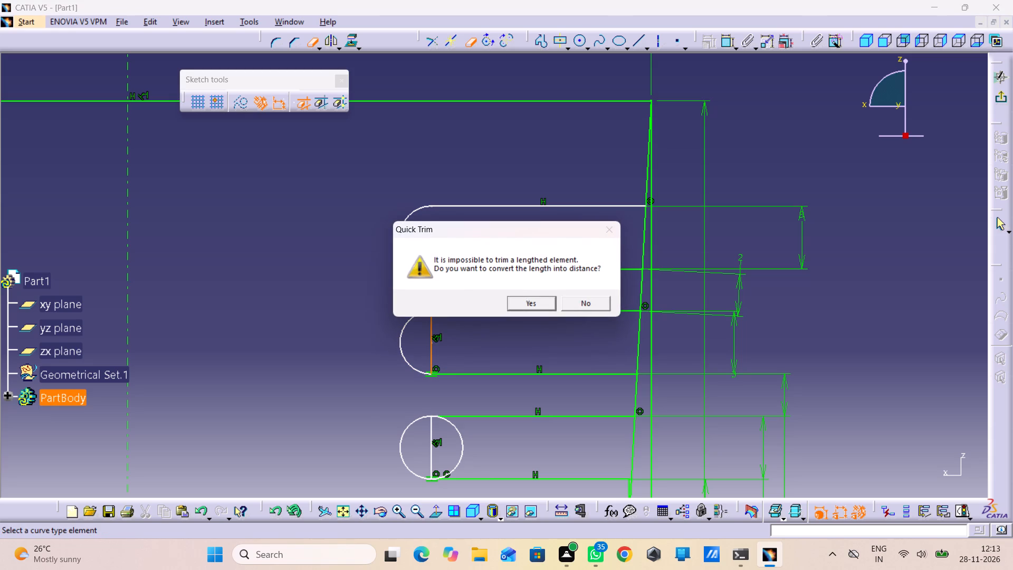
pyautogui.click(513, 299)
pyautogui.click(514, 303)
pyautogui.click(540, 302)
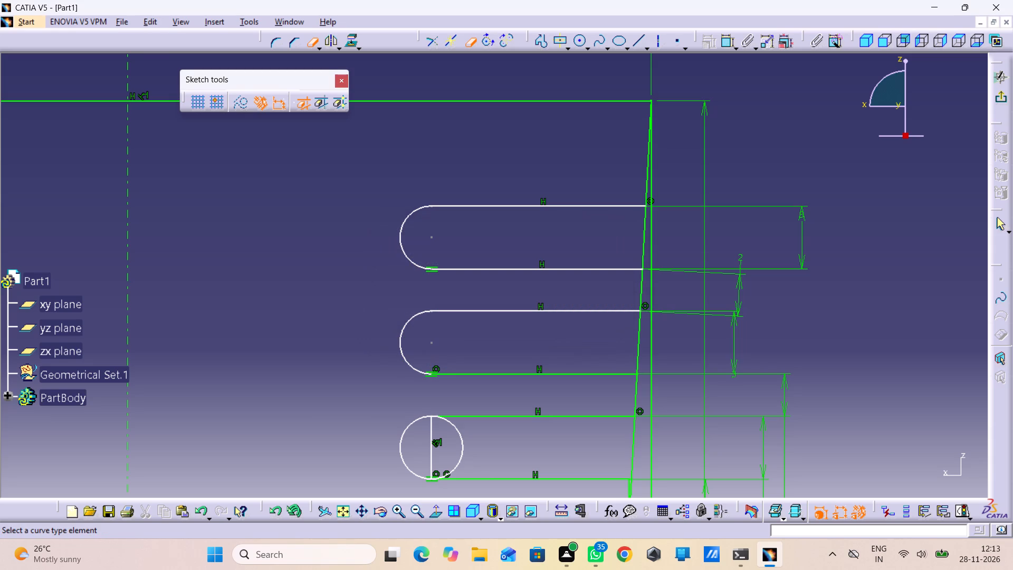
# Quick Trim the third groove from the top into a rounded end, removing the circle half inside the groove and the vertical segment.
pyautogui.click(462, 425)
pyautogui.click(461, 439)
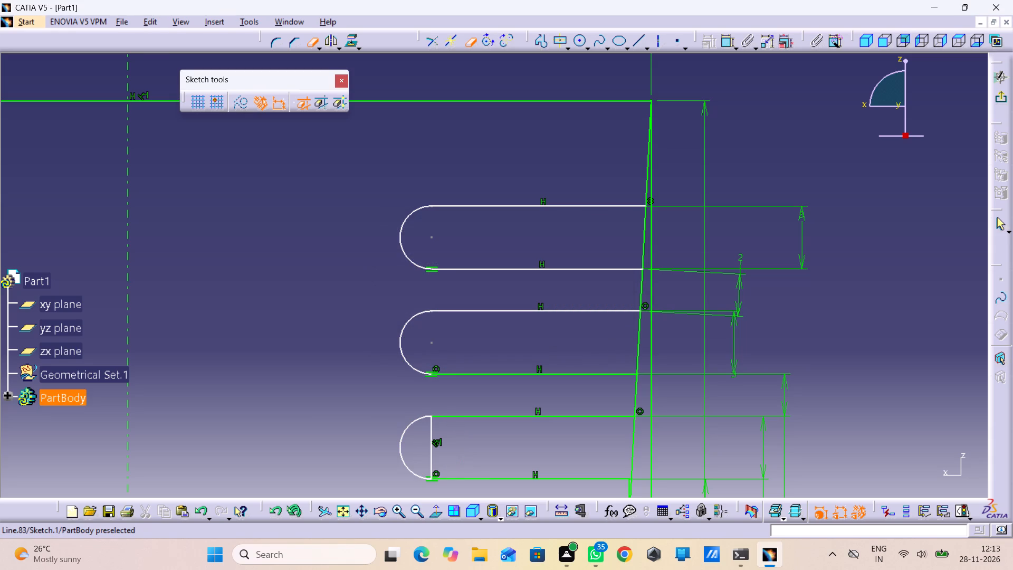
pyautogui.click(426, 433)
pyautogui.click(431, 430)
pyautogui.doubleClick(533, 301)
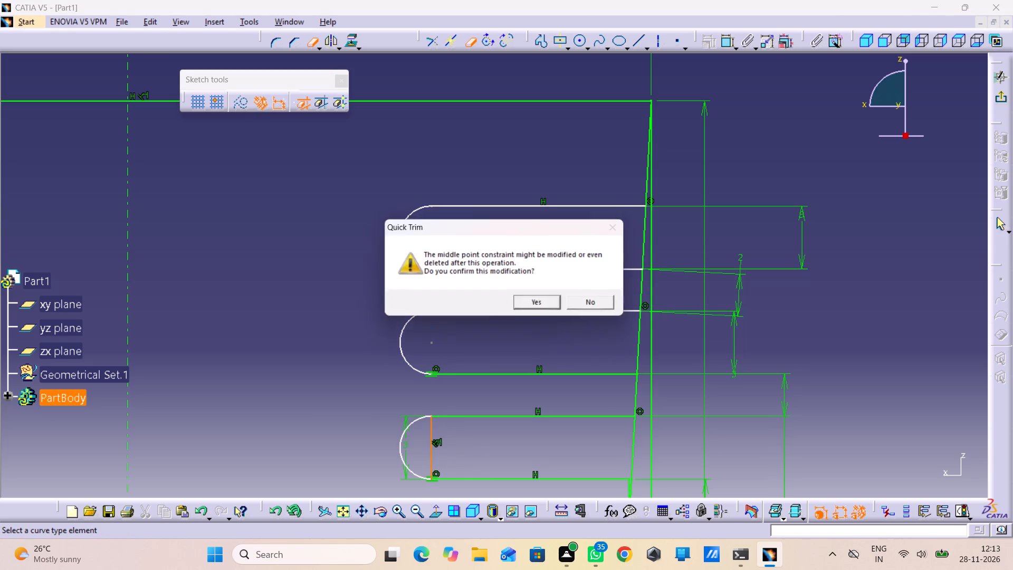
# Quick Trim the fourth groove from the top into a rounded end, removing the inner circle half and vertical segment.
pyautogui.moveTo(521, 327); pyautogui.dragTo(514, 189, button='middle')
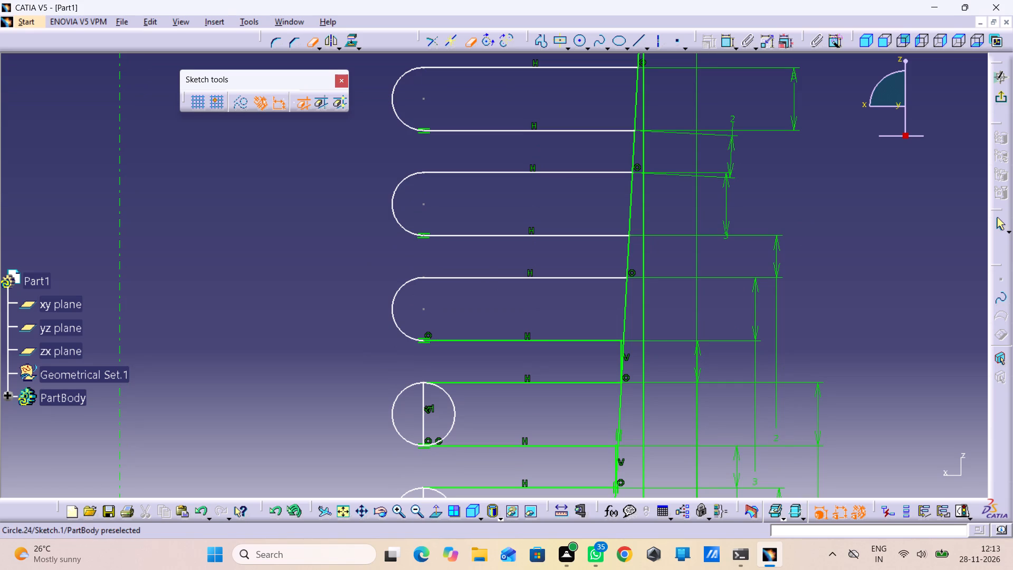
pyautogui.click(451, 435)
pyautogui.click(425, 411)
pyautogui.click(423, 394)
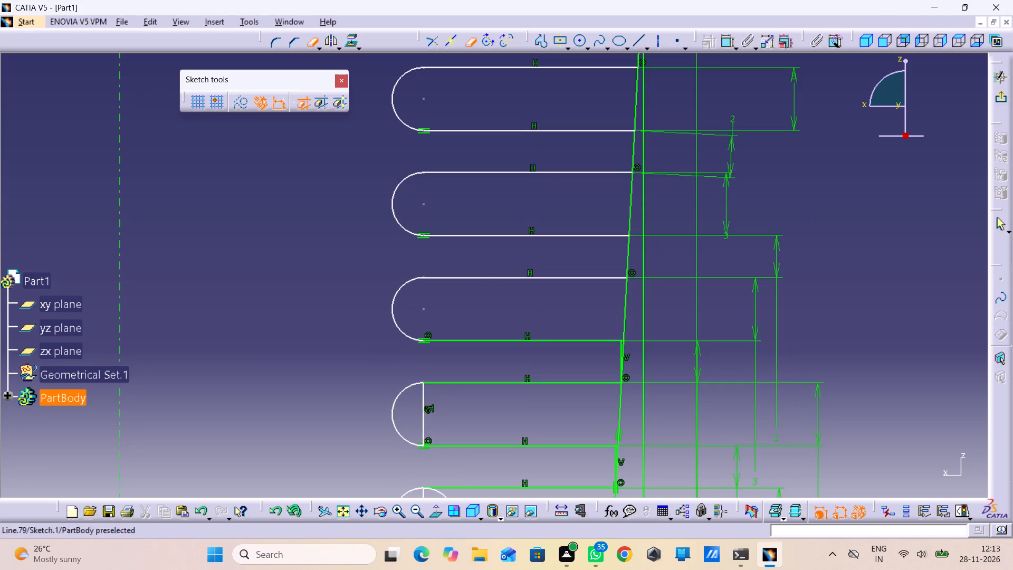
pyautogui.doubleClick(528, 300)
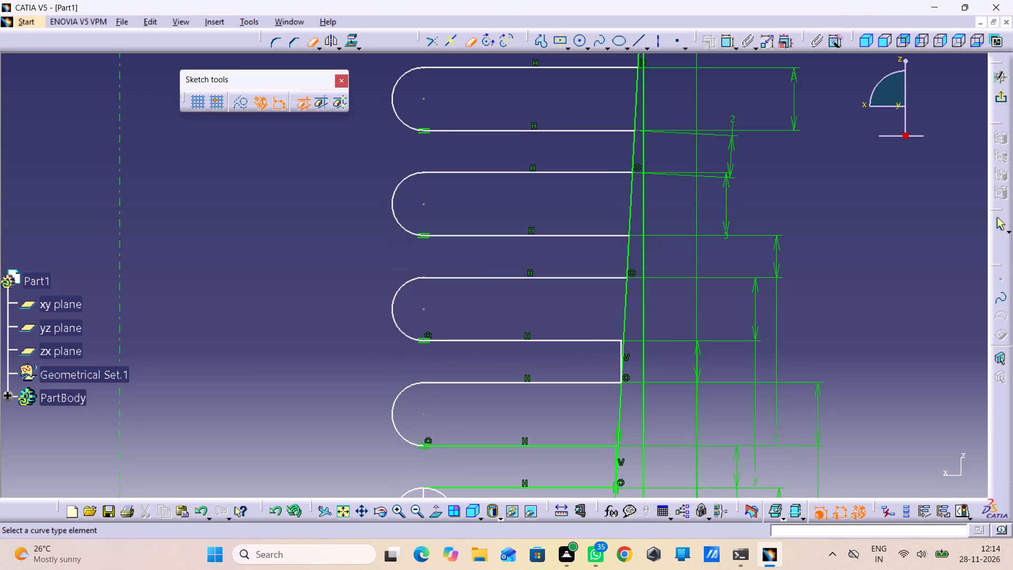
# Quick Trim the fifth groove from the top into a rounded end, removing the inner circle half and vertical segment and converting its length into distance.
pyautogui.moveTo(505, 359); pyautogui.dragTo(490, 255, button='middle')
pyautogui.click(436, 413)
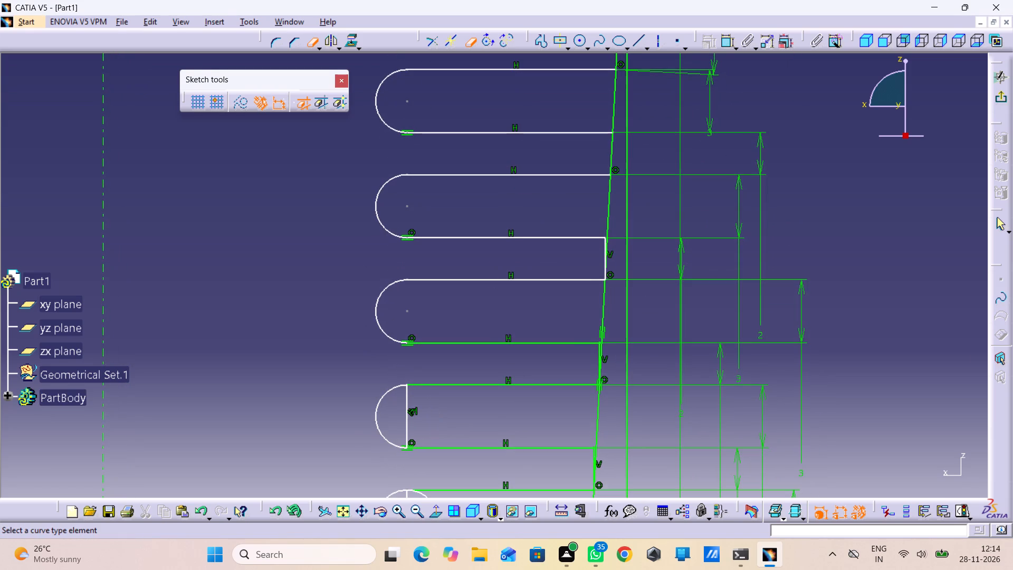
pyautogui.click(404, 419)
pyautogui.click(405, 405)
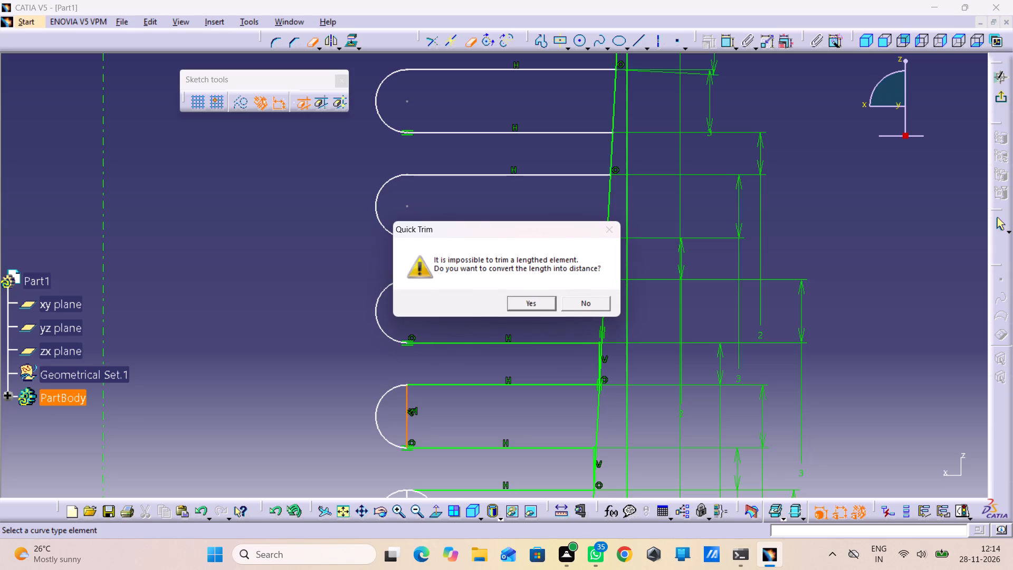
pyautogui.click(527, 299)
pyautogui.click(527, 299)
# Quick Trim the sixth groove from the top into a rounded end, removing the circle half inside the groove and the vertical segment.
pyautogui.moveTo(493, 365); pyautogui.dragTo(493, 365, button='middle')
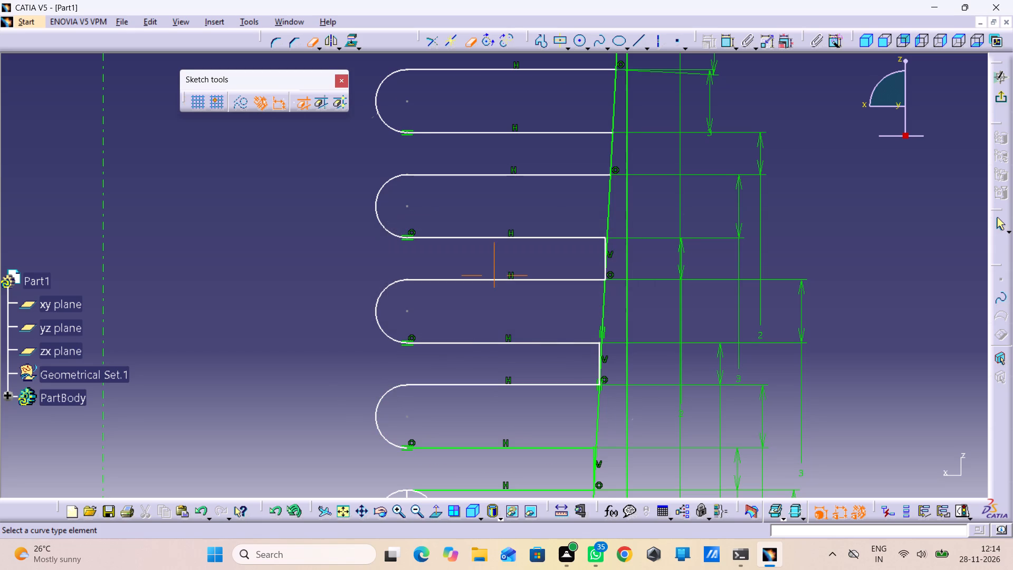
pyautogui.rightClick(493, 365)
pyautogui.moveTo(493, 365); pyautogui.dragTo(497, 389, button='middle')
pyautogui.moveTo(497, 392); pyautogui.dragTo(503, 275, button='middle')
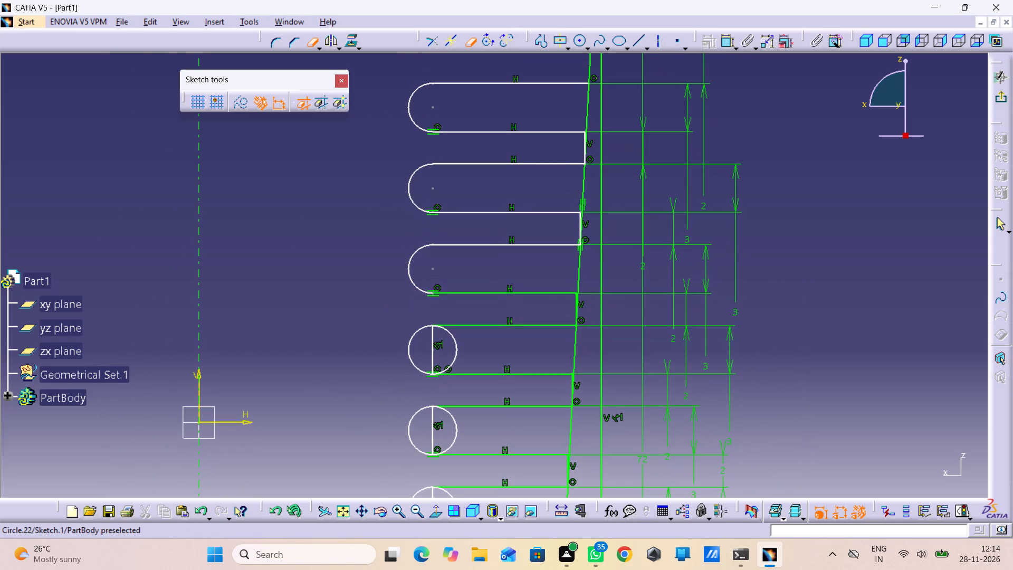
pyautogui.click(458, 357)
pyautogui.click(434, 352)
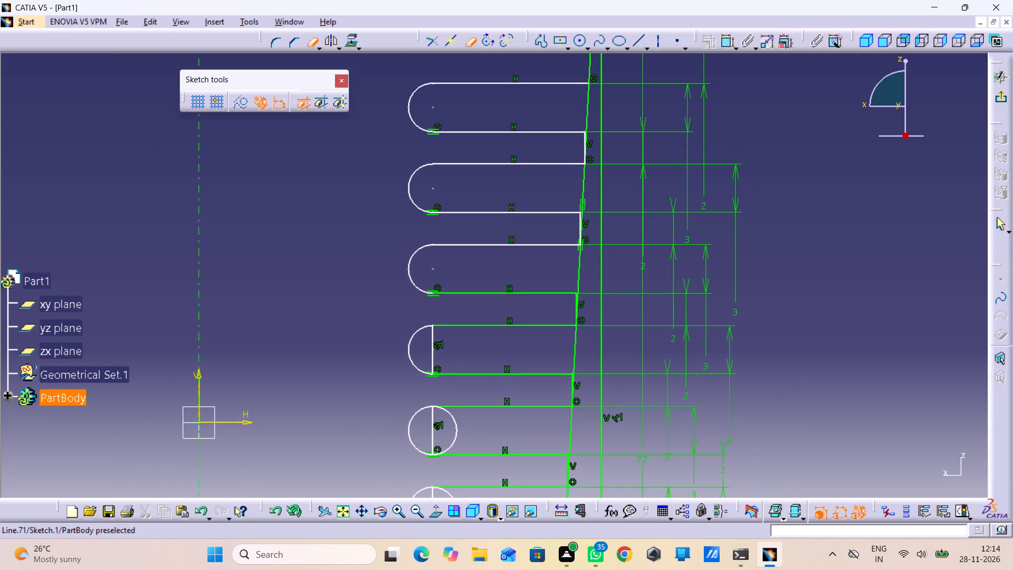
pyautogui.click(432, 334)
pyautogui.click(519, 298)
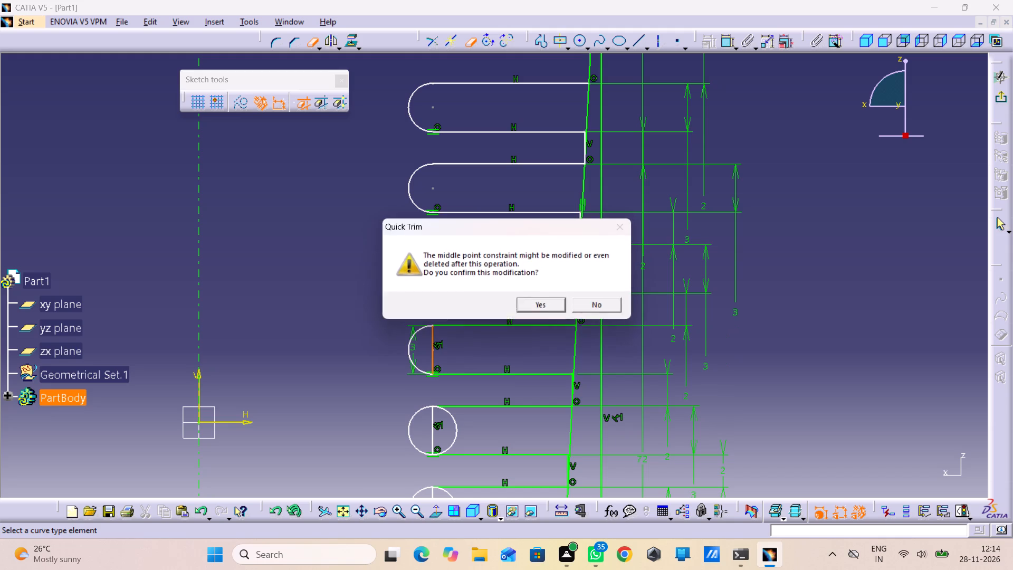
pyautogui.click(519, 298)
# Quick Trim the seventh groove from the top into a rounded end, removing the inner circle half and vertical segment and converting its length into distance.
pyautogui.moveTo(457, 367); pyautogui.dragTo(469, 380, button='middle')
pyautogui.scroll(1, 457, 367)
pyautogui.rightClick(457, 367)
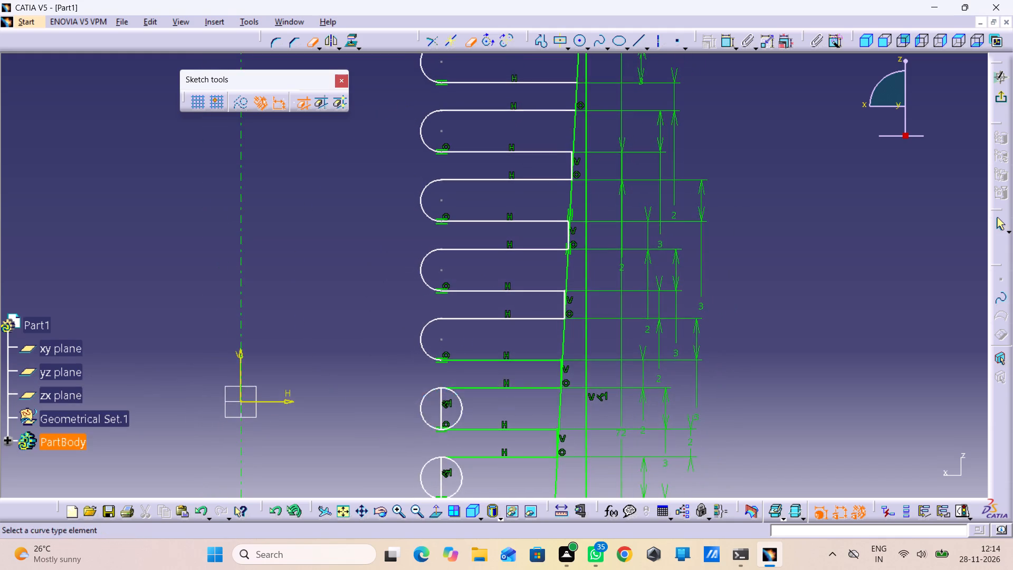
pyautogui.moveTo(477, 327); pyautogui.dragTo(481, 275, button='middle')
pyautogui.click(463, 348)
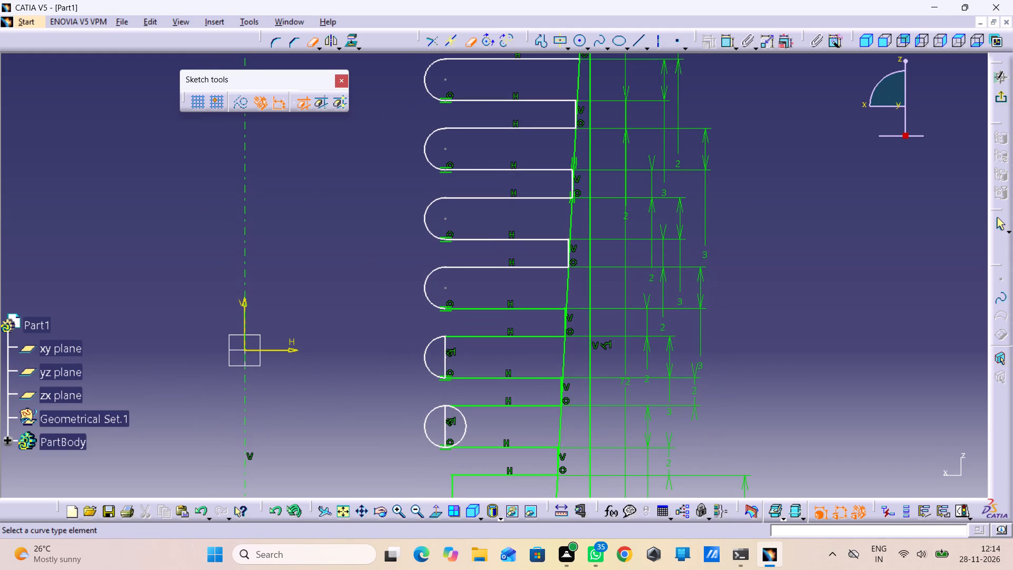
pyautogui.click(446, 348)
pyautogui.click(518, 300)
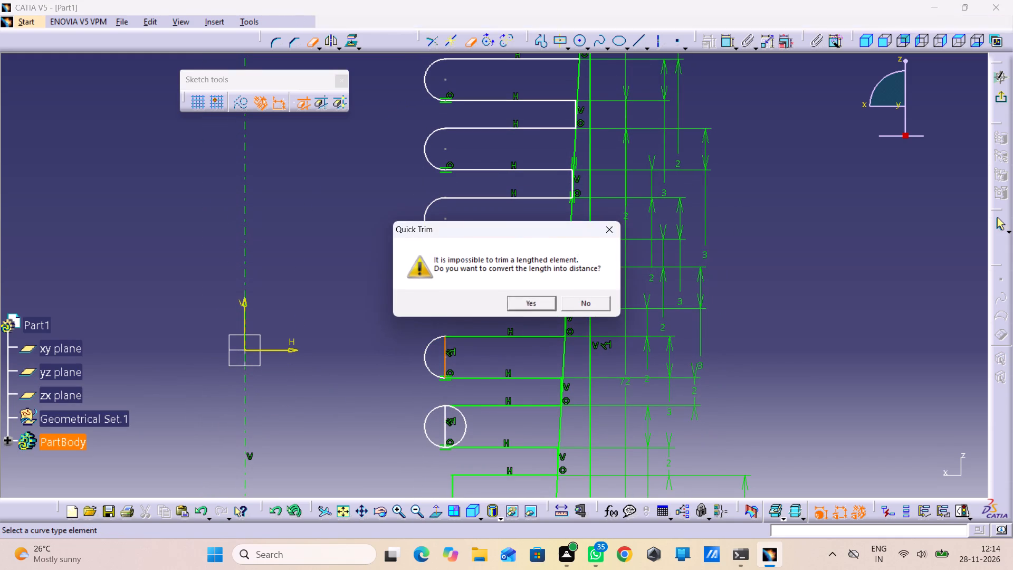
pyautogui.click(518, 300)
# Quick Trim the eighth, lowest groove into a rounded end, removing the inner circle half and vertical segment and converting its length into distance.
pyautogui.click(465, 424)
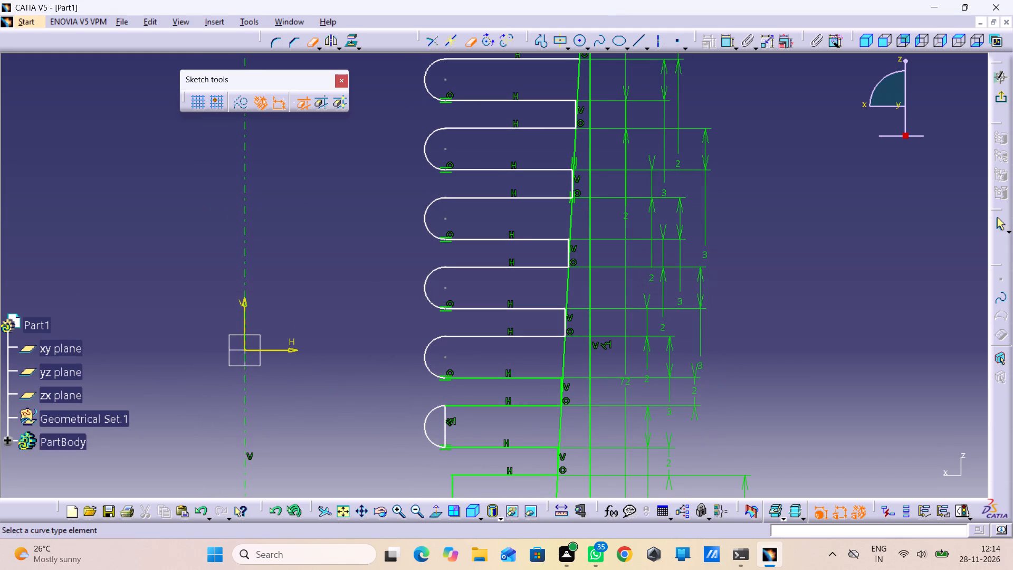
pyautogui.click(440, 425)
pyautogui.click(448, 433)
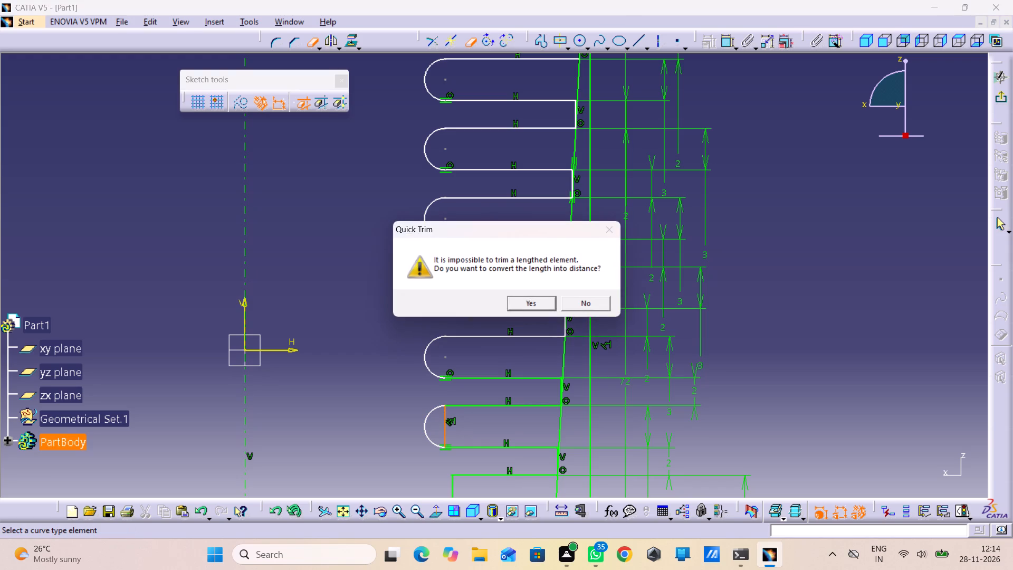
pyautogui.click(523, 297)
pyautogui.click(523, 297)
pyautogui.moveTo(491, 363); pyautogui.dragTo(493, 382, button='middle')
pyautogui.rightClick(491, 363)
pyautogui.moveTo(493, 387); pyautogui.dragTo(498, 411, button='middle')
pyautogui.rightClick(493, 387)
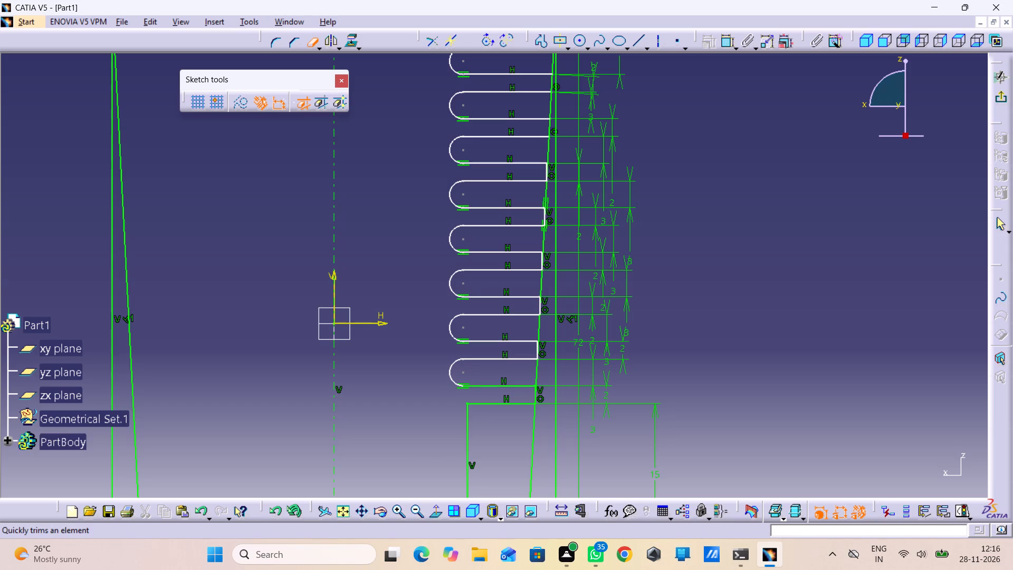
pyautogui.click(474, 43)
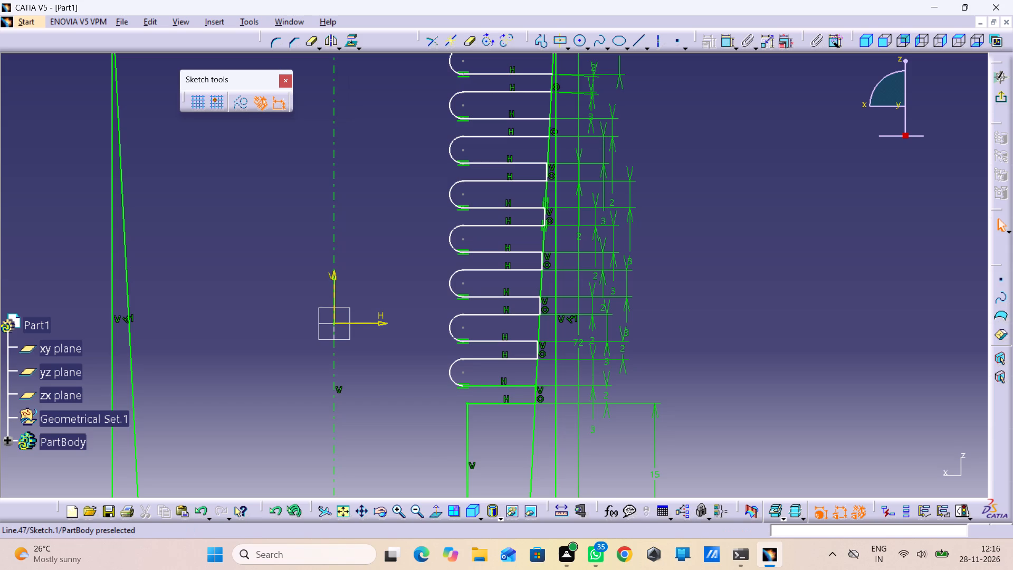
# Delete the rectangle's vertical side line on the grooved side of the sketch.
pyautogui.rightClick(553, 169)
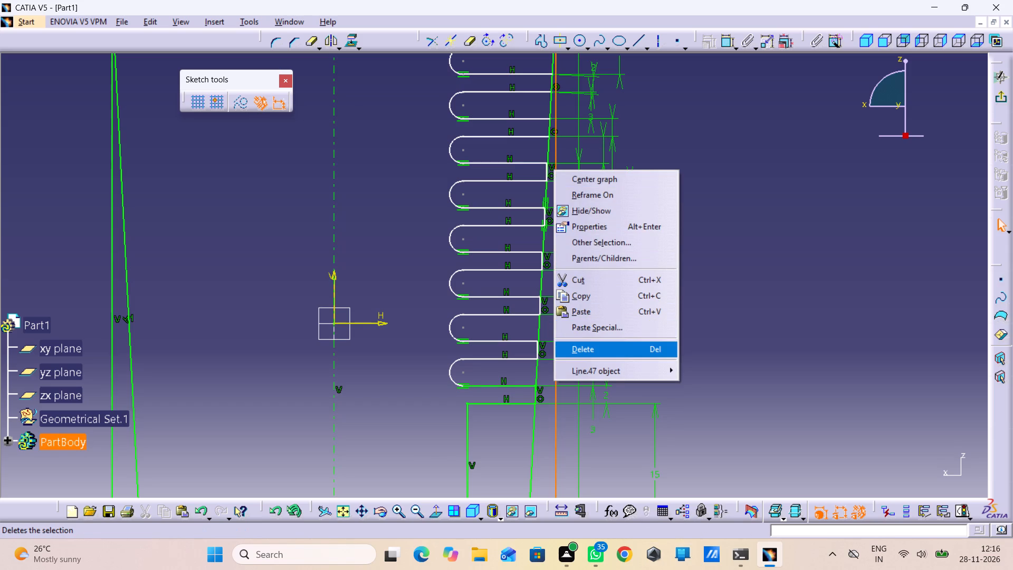
pyautogui.click(615, 354)
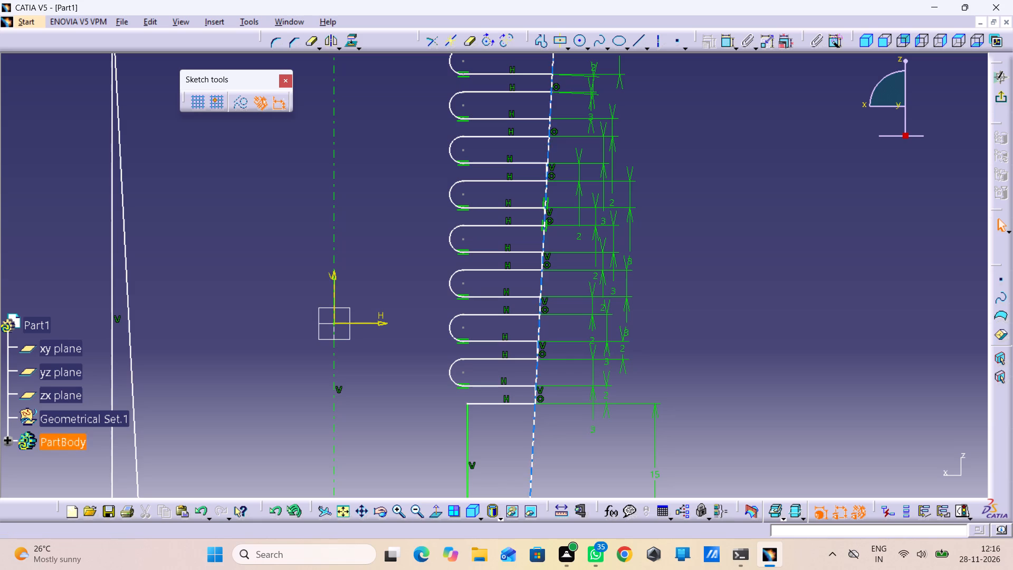
# Delete the coincidence constraint at the outer end of the horizontal line just below the lowest rounded groove.
pyautogui.rightClick(533, 387)
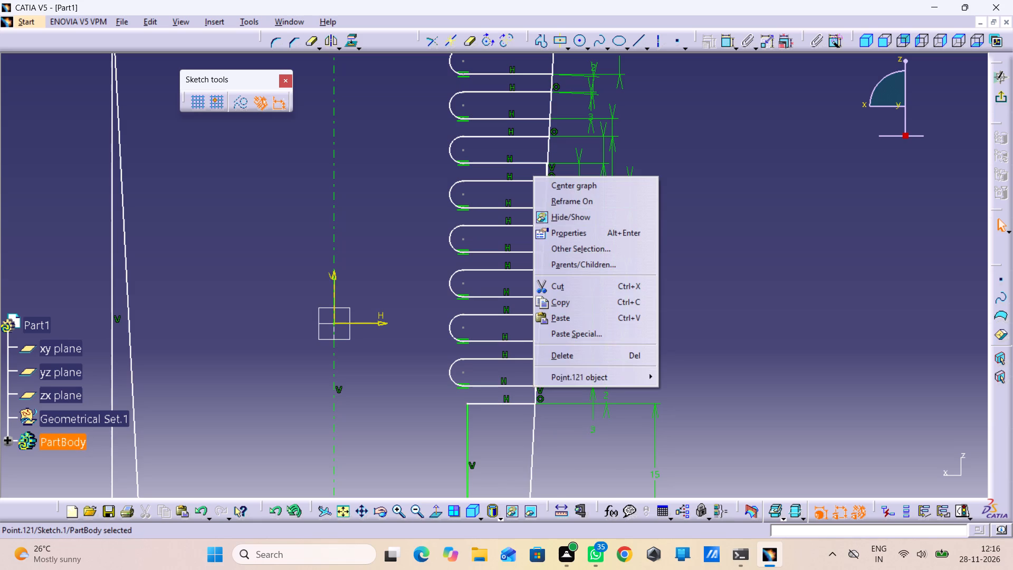
pyautogui.click(702, 342)
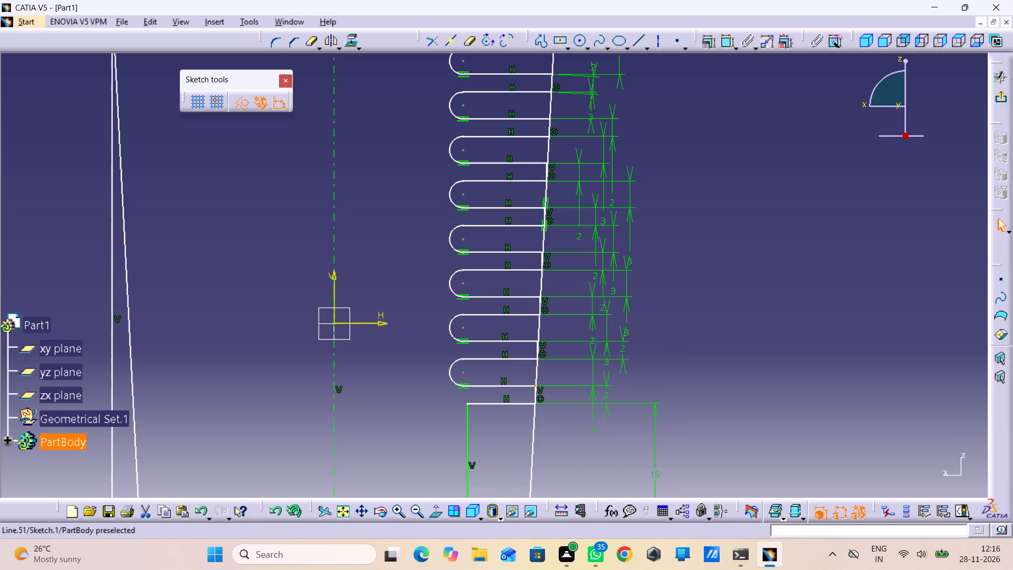
pyautogui.rightClick(540, 302)
pyautogui.click(701, 283)
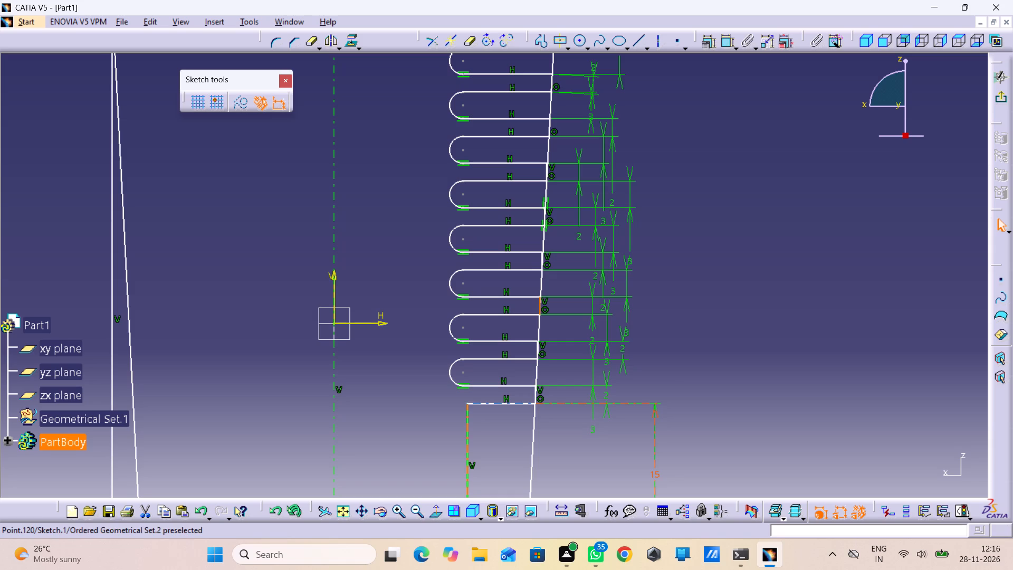
pyautogui.rightClick(539, 395)
pyautogui.click(609, 358)
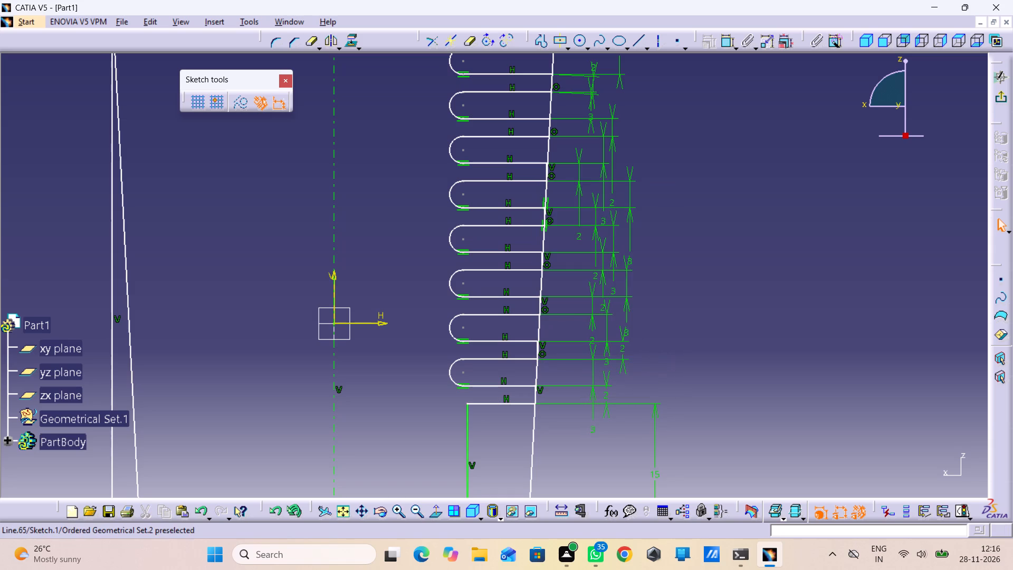
# Delete the long tapered line running along the outer ends of the grooves.
pyautogui.moveTo(661, 329); pyautogui.dragTo(668, 368, button='middle')
pyautogui.rightClick(661, 329)
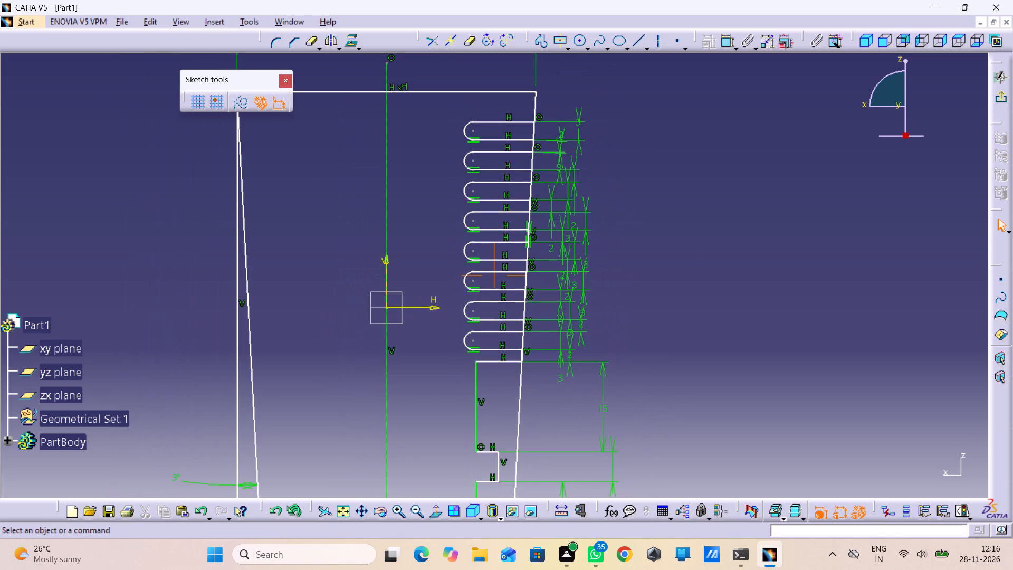
pyautogui.rightClick(521, 378)
pyautogui.click(566, 345)
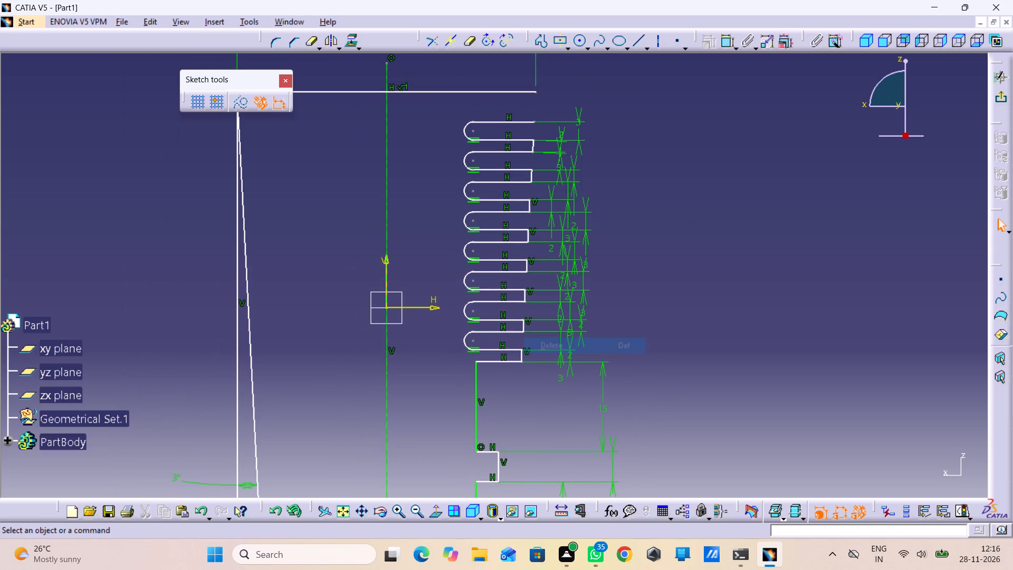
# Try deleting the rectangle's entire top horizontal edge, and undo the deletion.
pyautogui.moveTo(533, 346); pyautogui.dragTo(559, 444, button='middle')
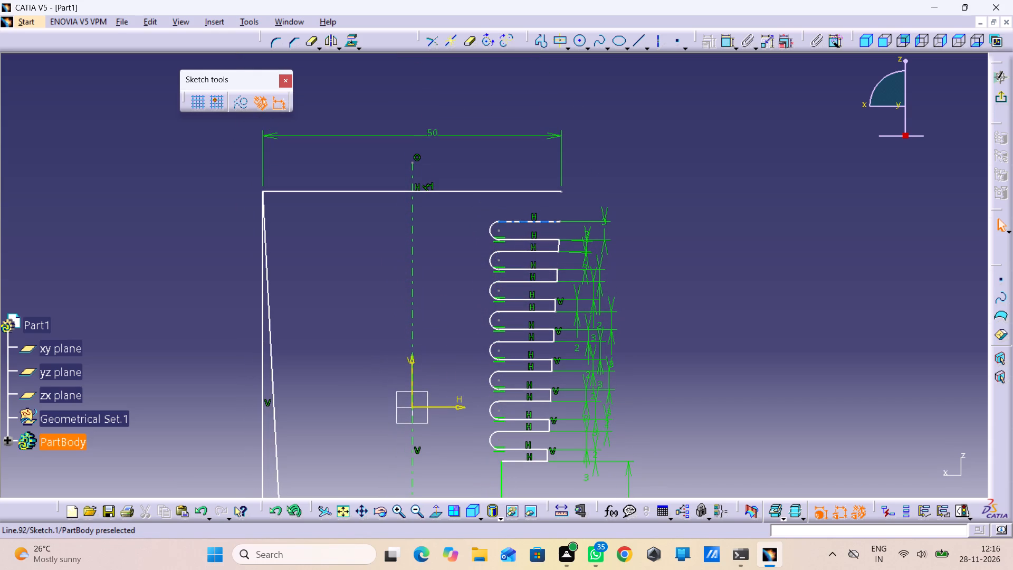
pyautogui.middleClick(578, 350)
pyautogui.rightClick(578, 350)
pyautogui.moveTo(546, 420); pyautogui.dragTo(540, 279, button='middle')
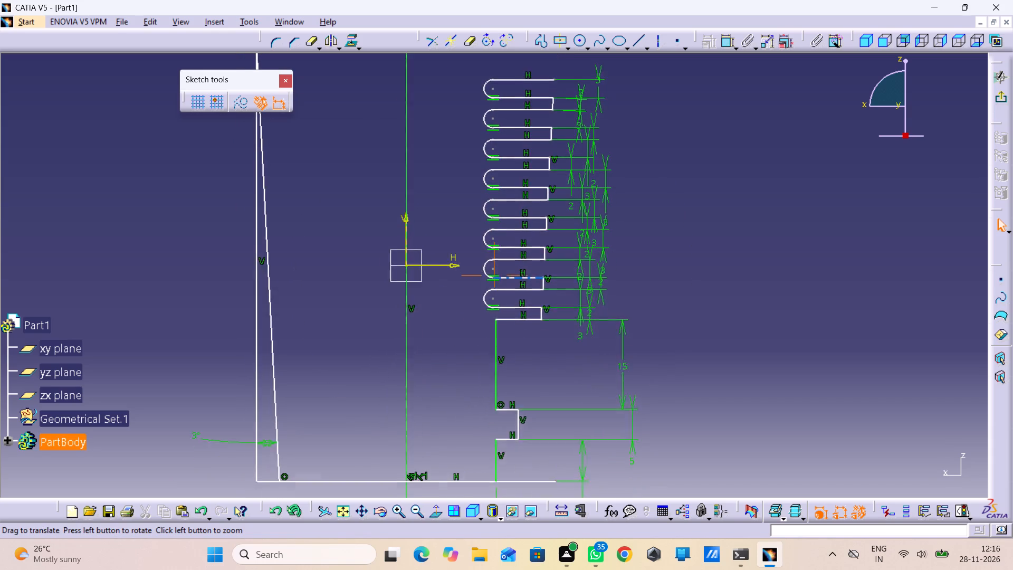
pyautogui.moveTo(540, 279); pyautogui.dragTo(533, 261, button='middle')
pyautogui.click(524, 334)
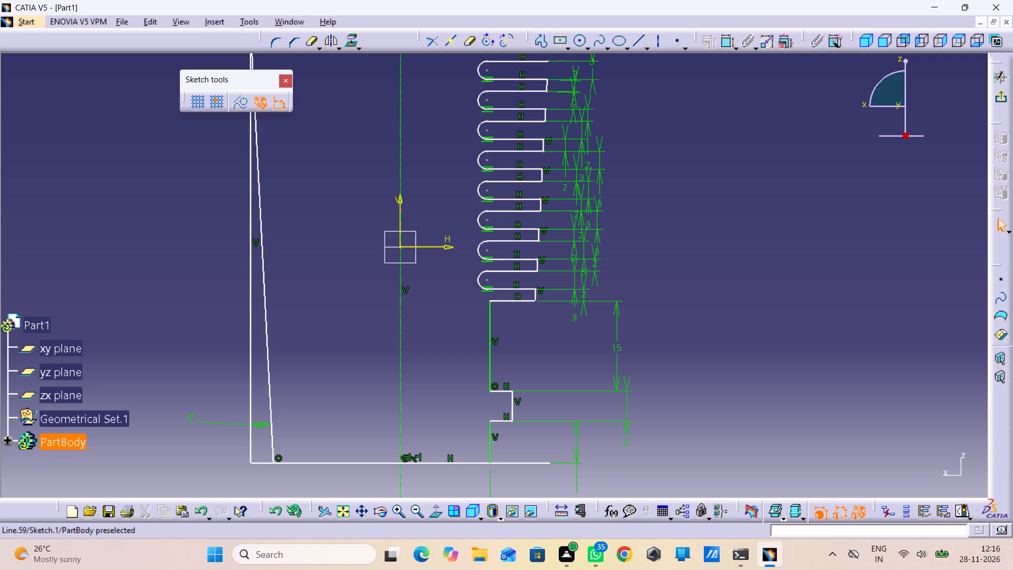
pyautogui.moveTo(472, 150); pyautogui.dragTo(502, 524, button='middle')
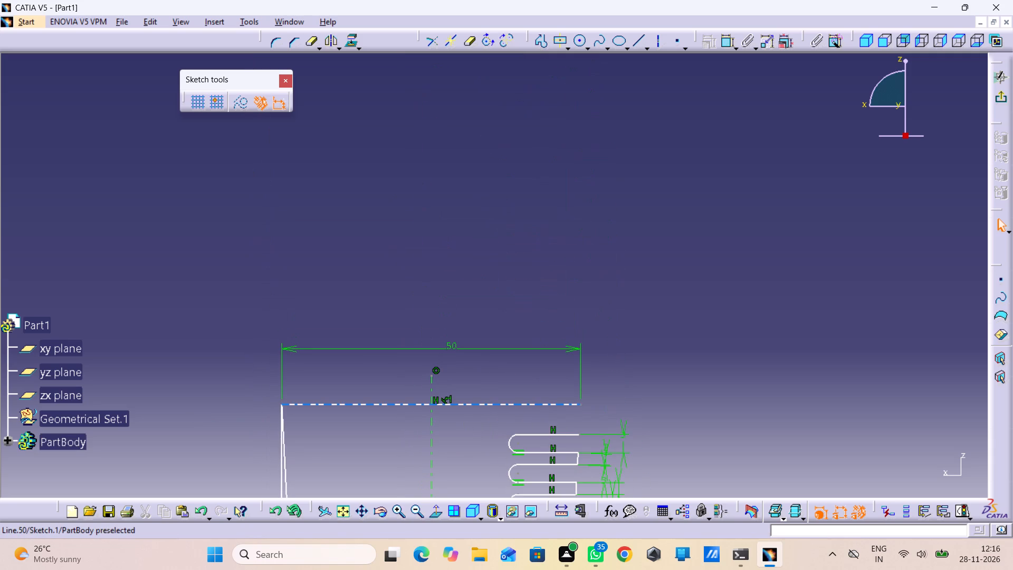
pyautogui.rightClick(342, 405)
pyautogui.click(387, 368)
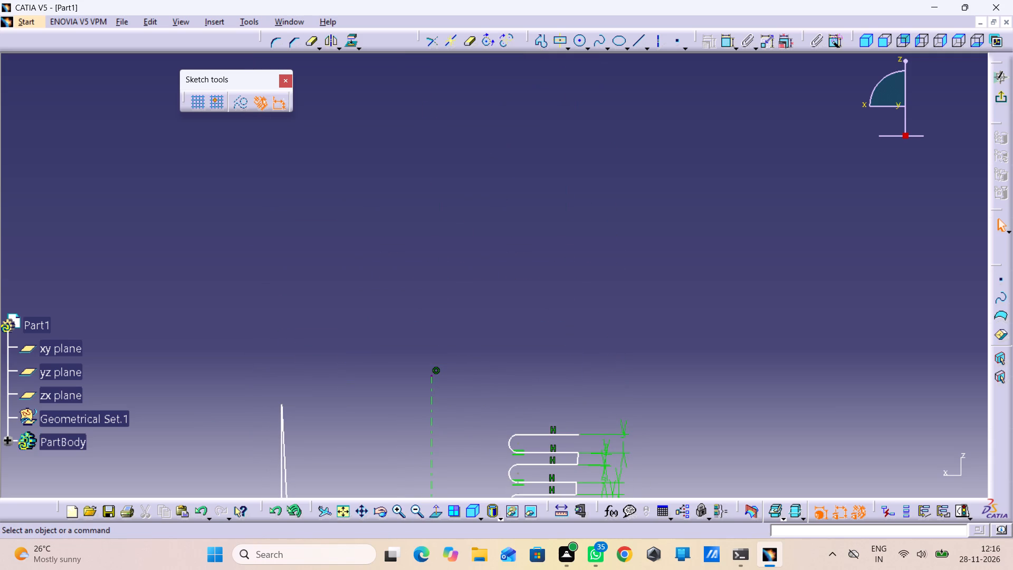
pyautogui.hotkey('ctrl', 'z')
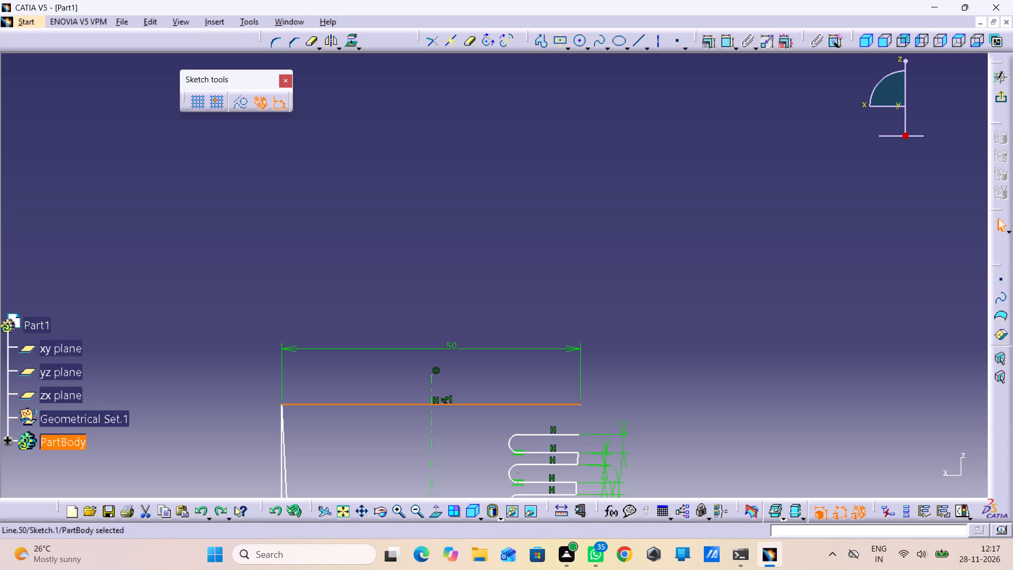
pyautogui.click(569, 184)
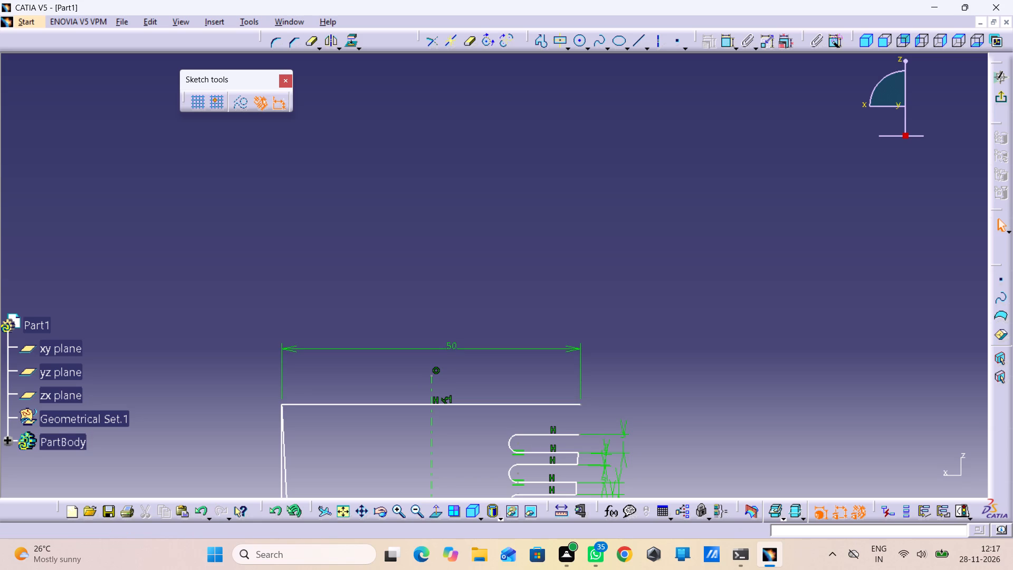
# Quick Trim the top edge's half opposite the grooves back to the vertical axis, converting its length into distance.
pyautogui.click(470, 40)
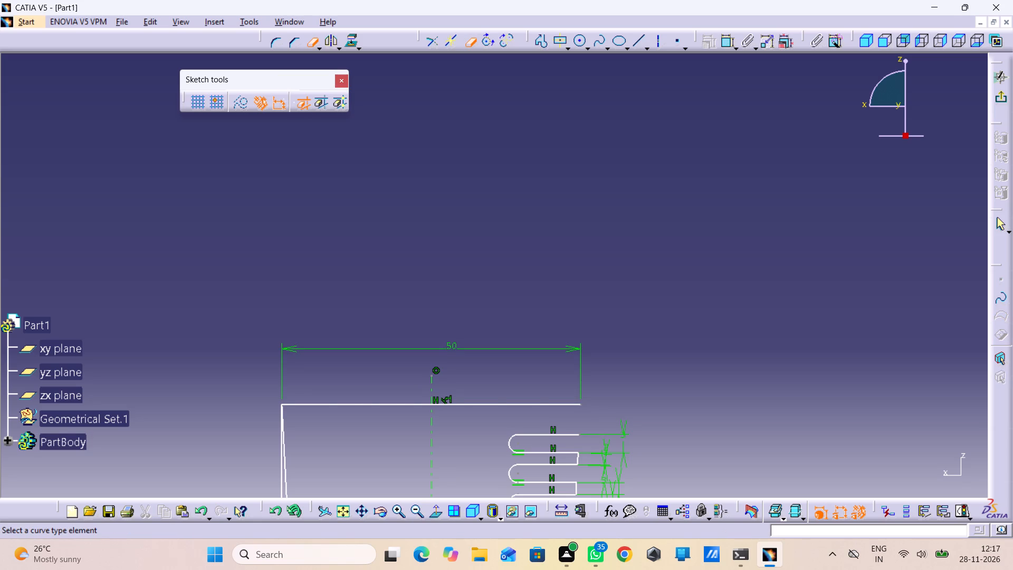
pyautogui.click(405, 406)
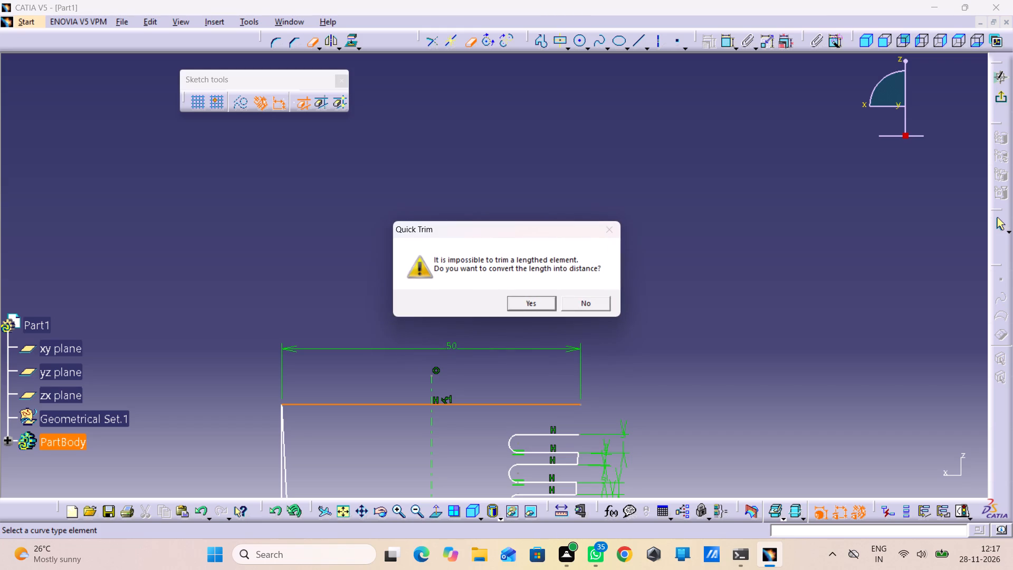
pyautogui.click(541, 287)
pyautogui.click(542, 295)
pyautogui.click(542, 305)
pyautogui.click(554, 231)
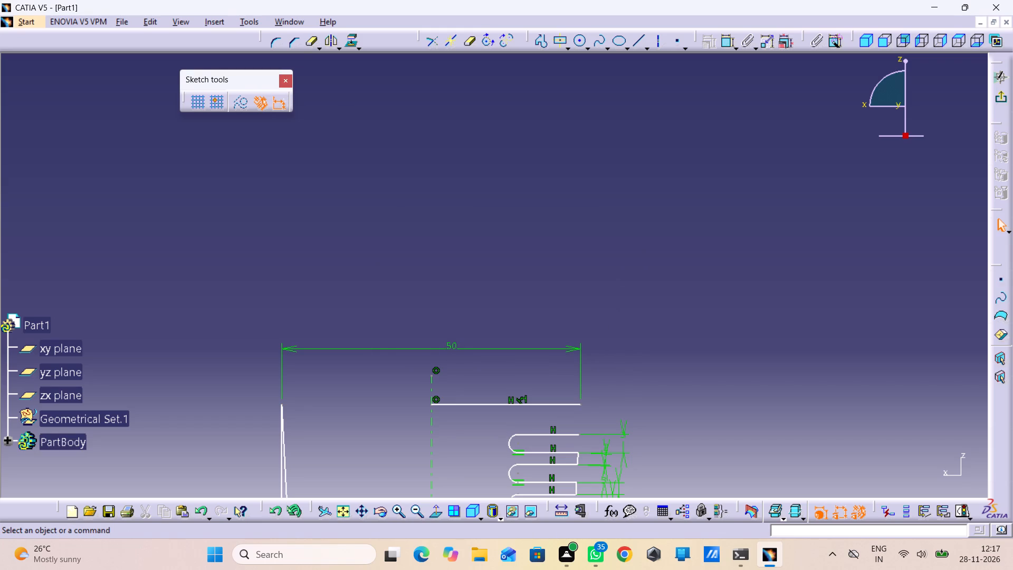
# Delete the 50 mm width dimension above the top edge.
pyautogui.rightClick(450, 348)
pyautogui.click(508, 308)
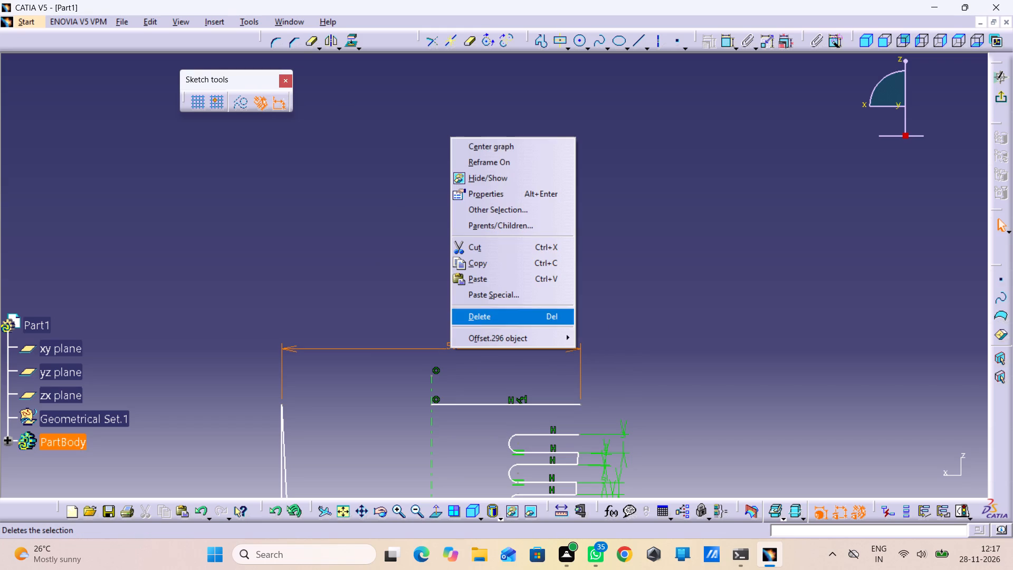
# Delete the 50 mm overall width dimension above the profile's top edge.
pyautogui.click(509, 314)
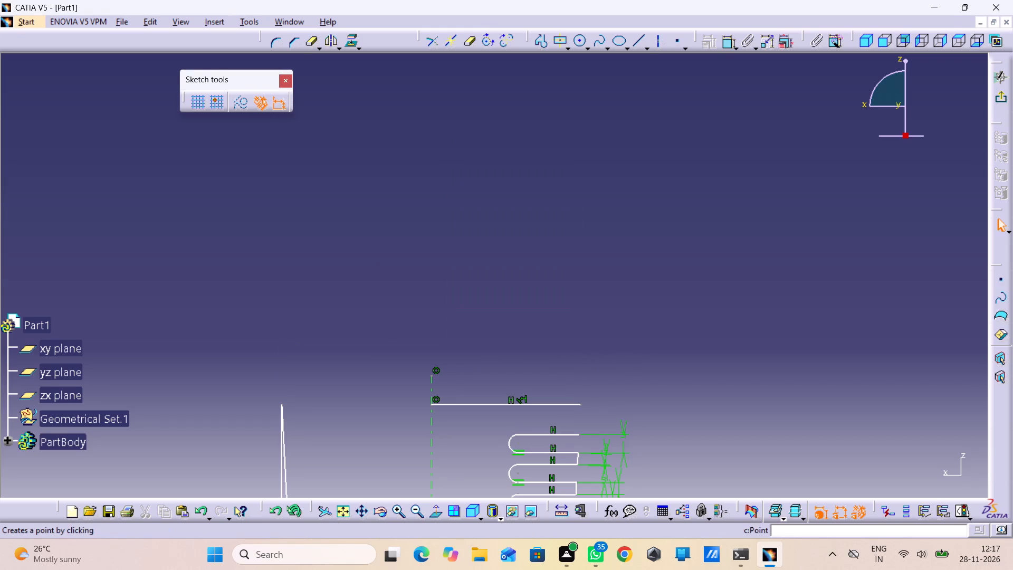
# Dimension the length of the shortened top horizontal edge and set it to 22.5 mm.
pyautogui.click(728, 45)
pyautogui.click(553, 402)
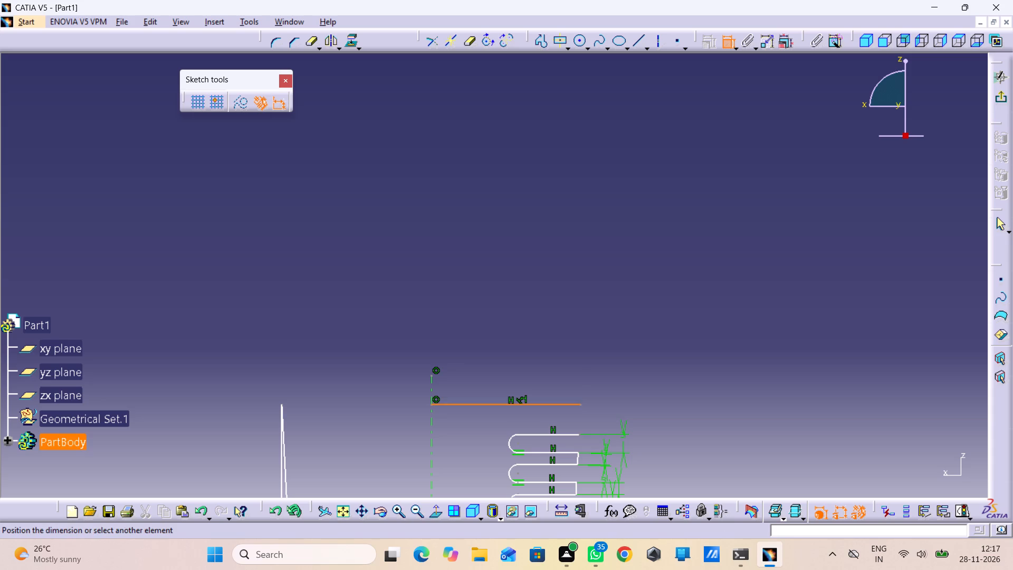
pyautogui.click(546, 362)
pyautogui.doubleClick(545, 358)
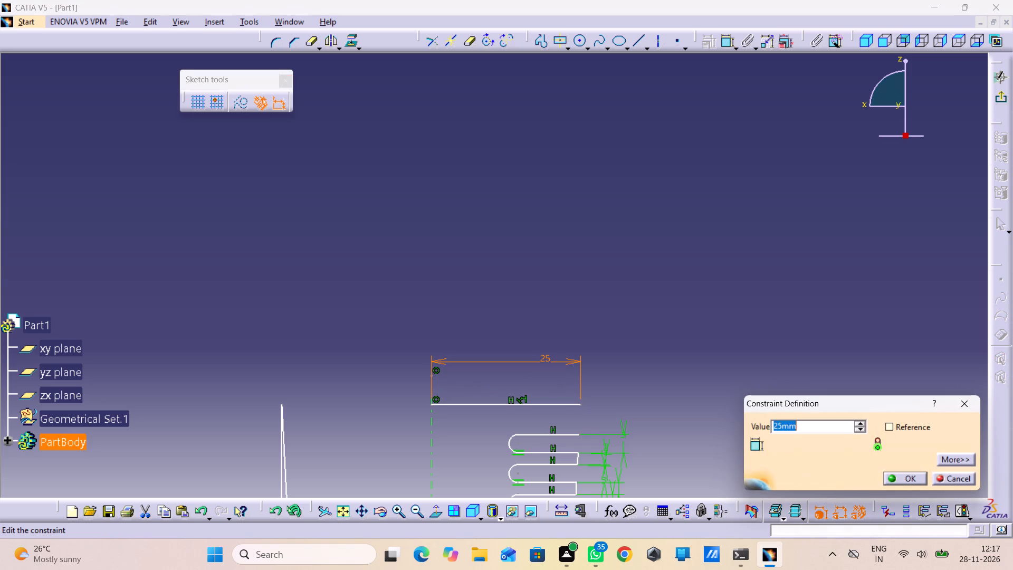
pyautogui.write('22.5')
pyautogui.press('Return')
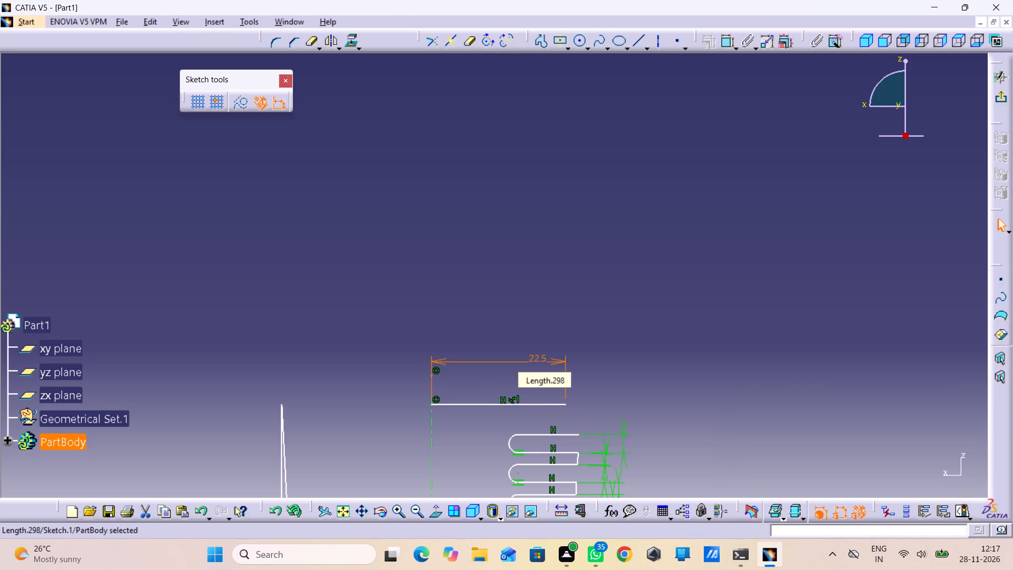
pyautogui.click(654, 391)
# Start a Three Point Arc Starting With Limits for the upper end of the profile, near the top edge and uppermost groove.
pyautogui.moveTo(666, 388); pyautogui.dragTo(706, 138, button='middle')
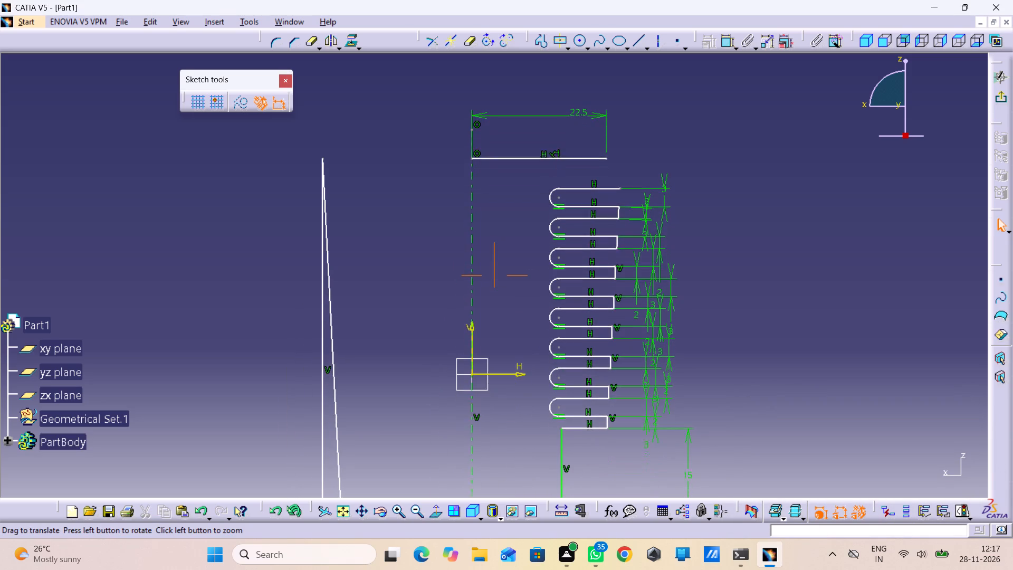
pyautogui.moveTo(706, 138); pyautogui.dragTo(706, 137, button='middle')
pyautogui.moveTo(706, 138); pyautogui.dragTo(696, 69, button='middle')
pyautogui.rightClick(706, 138)
pyautogui.moveTo(696, 69); pyautogui.dragTo(683, 112, button='middle')
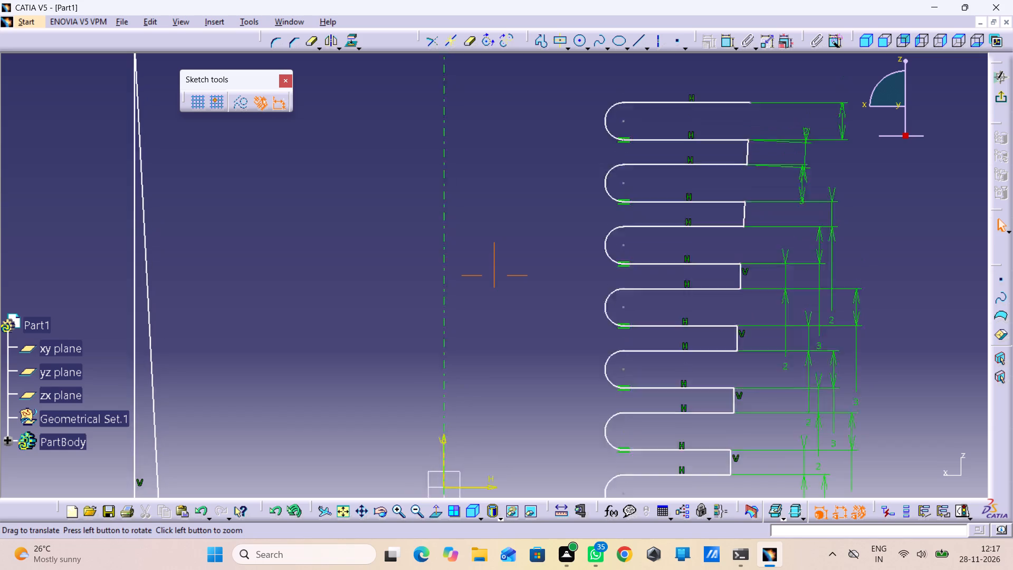
pyautogui.moveTo(683, 112); pyautogui.dragTo(615, 234, button='middle')
pyautogui.click(583, 47)
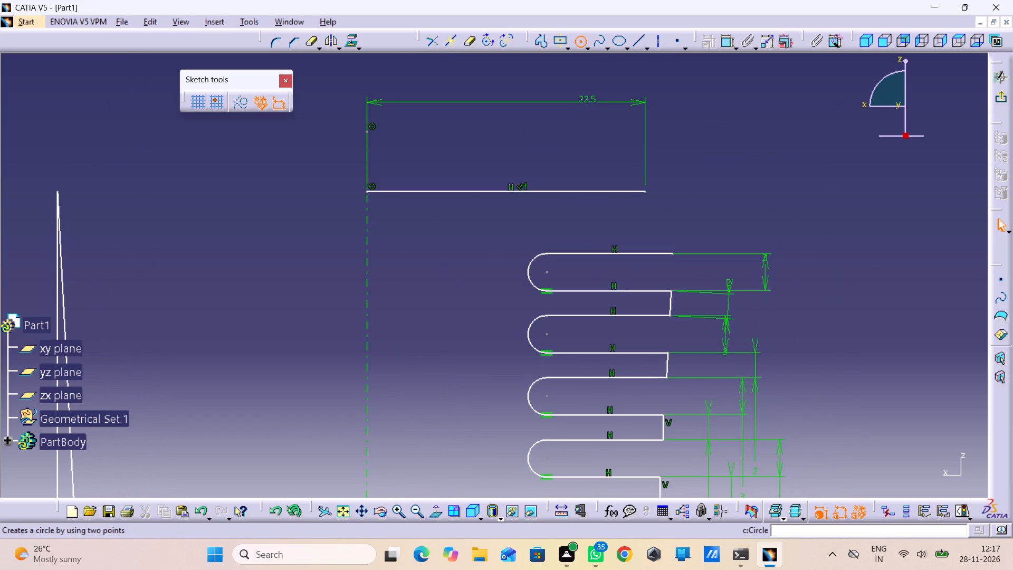
pyautogui.click(591, 42)
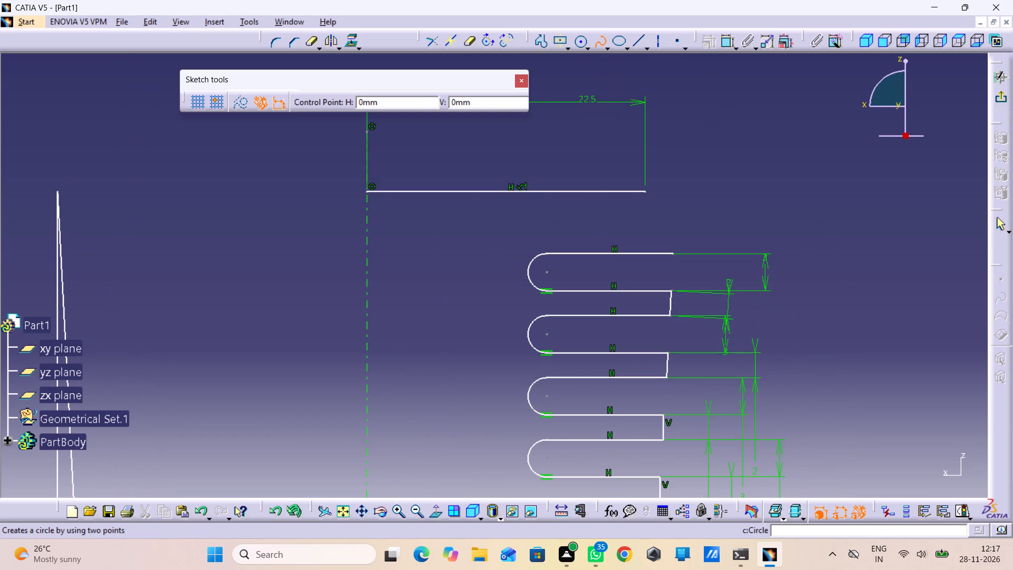
pyautogui.click(585, 45)
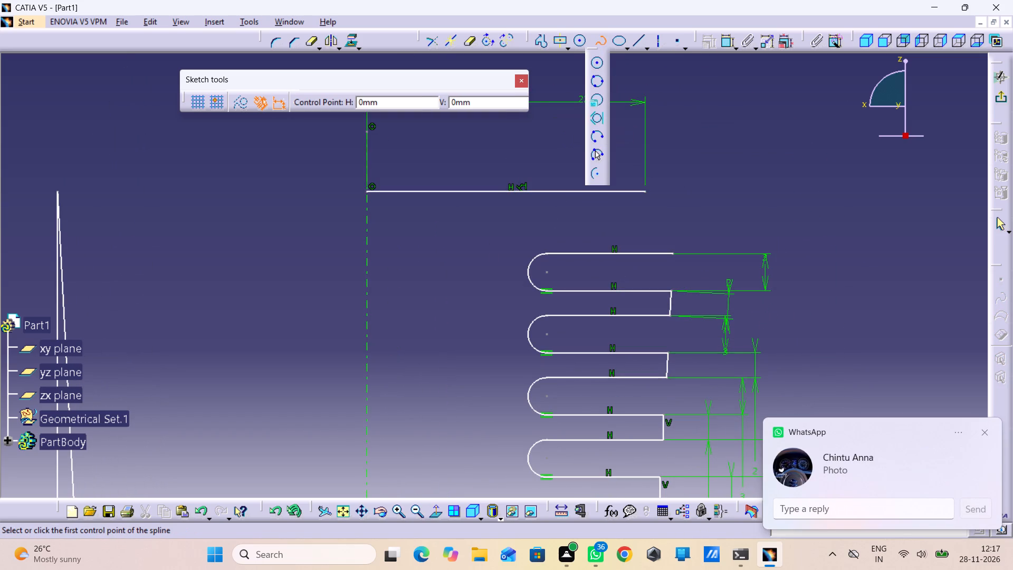
pyautogui.click(597, 154)
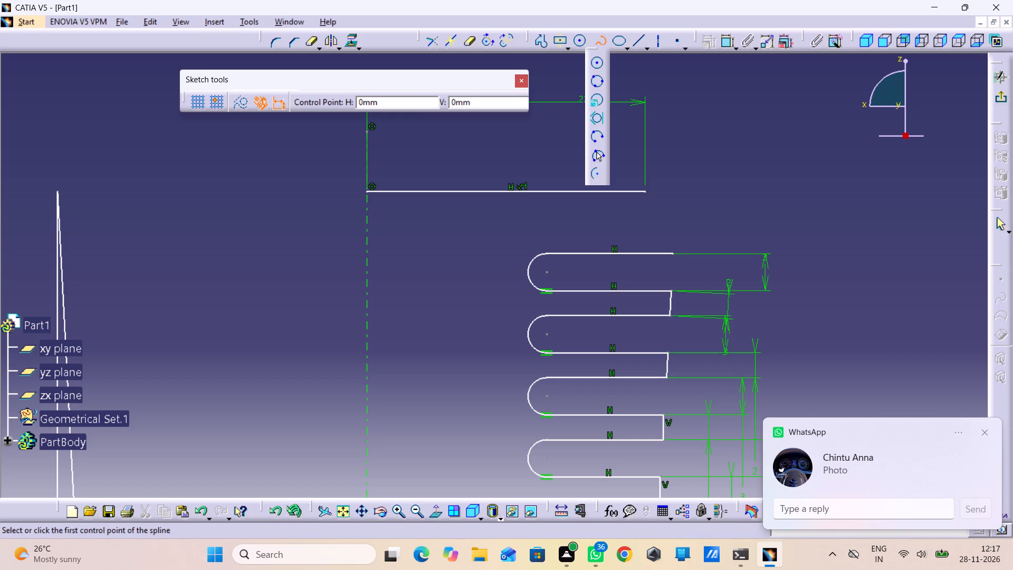
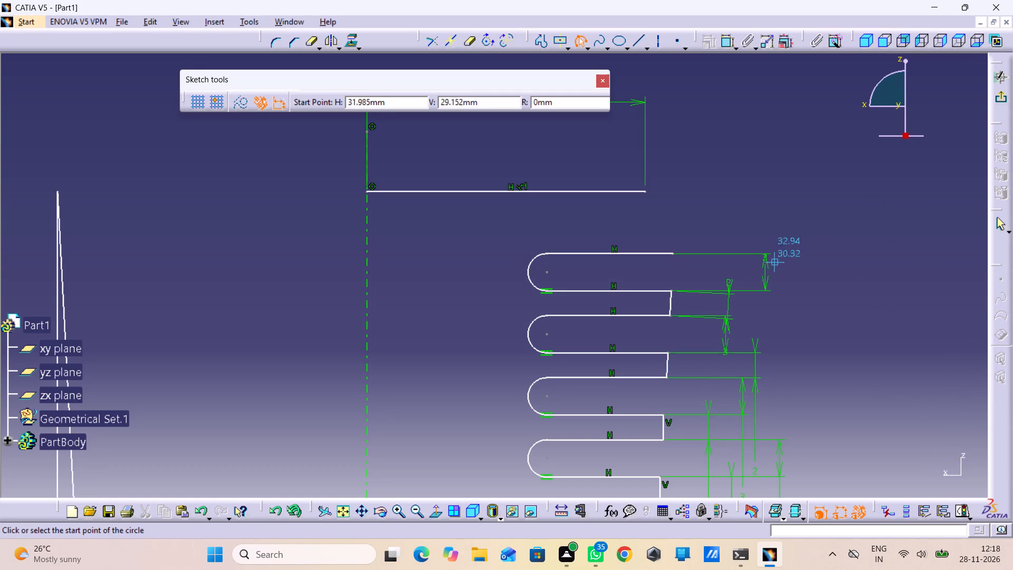
# Draw an inward-curving arc of about 3.9 mm radius from the top edge's outer endpoint to the uppermost groove's outer upper endpoint.
pyautogui.click(646, 192)
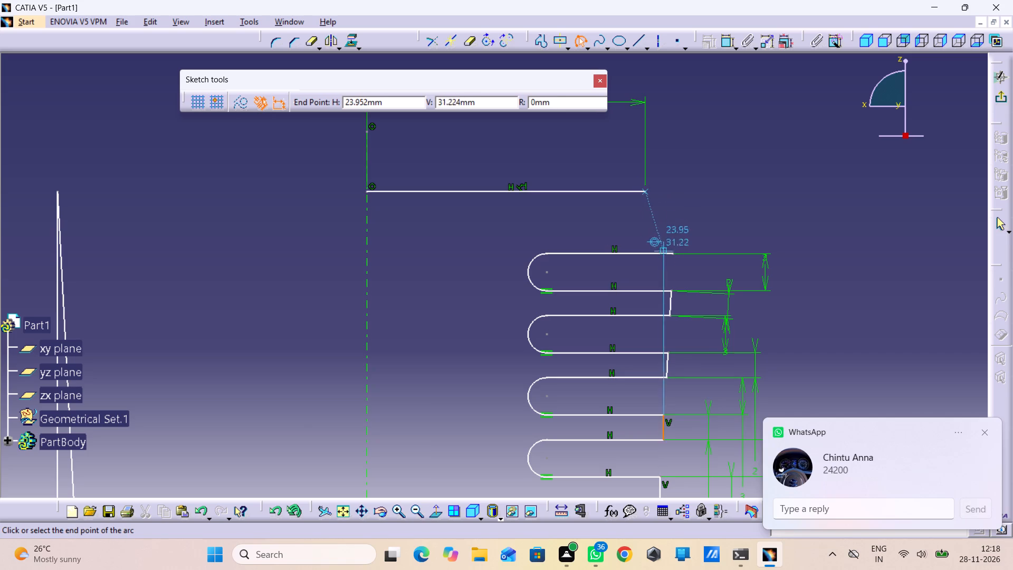
pyautogui.click(672, 254)
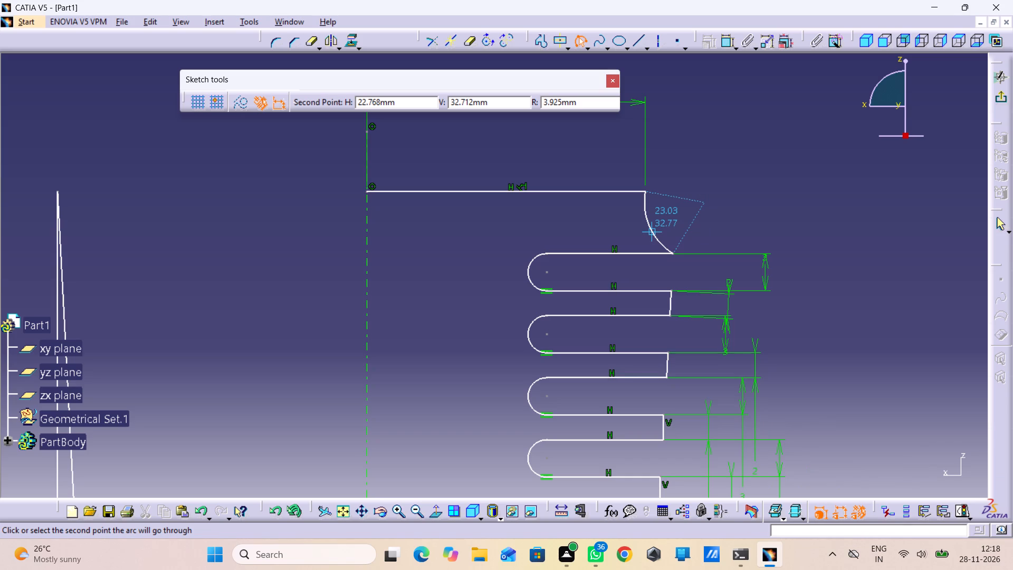
pyautogui.click(649, 232)
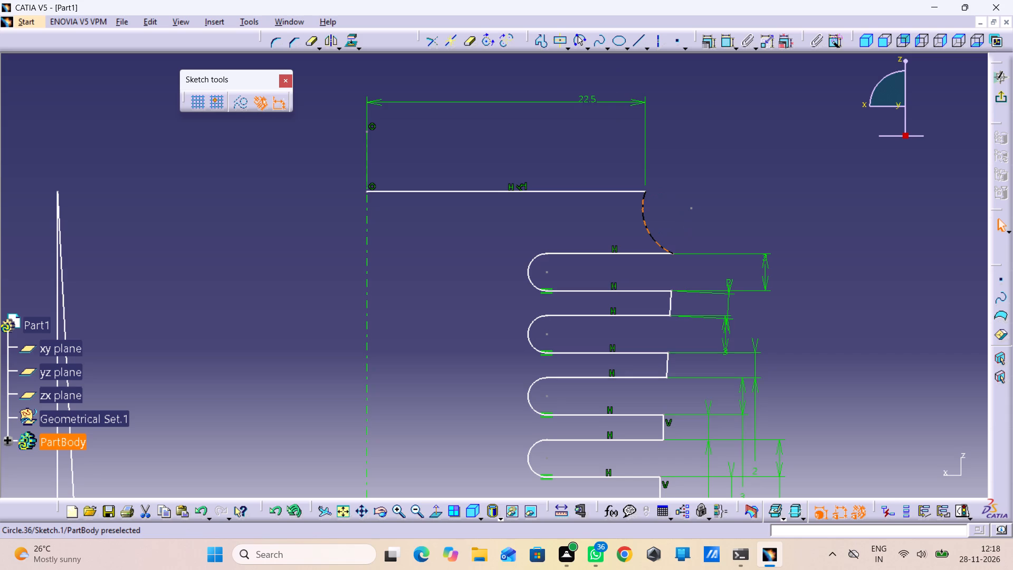
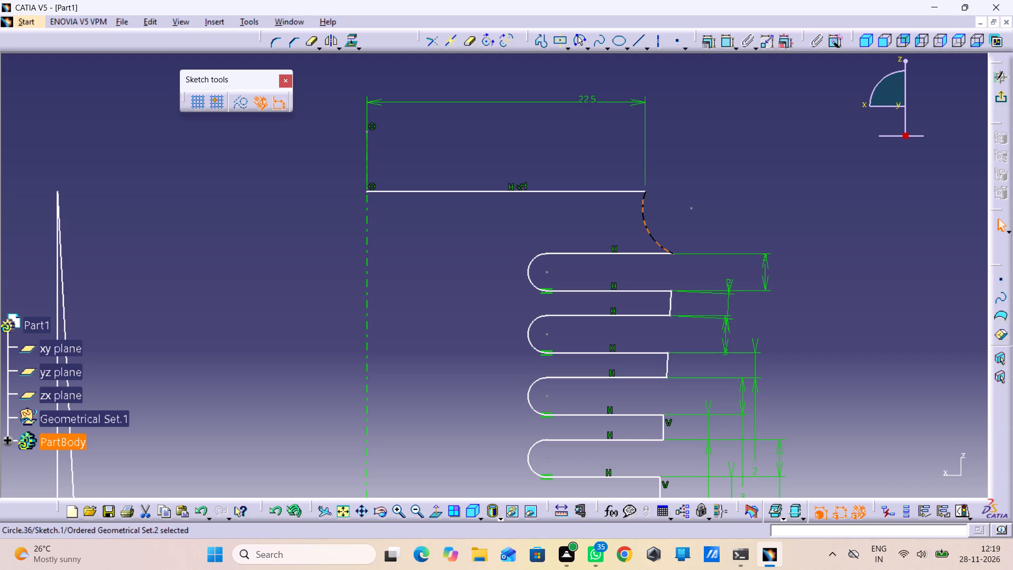
# Add a radius dimension to the arc between the top edge and the uppermost groove and set it to 2.5 mm.
pyautogui.click(730, 40)
pyautogui.tripleClick(600, 227)
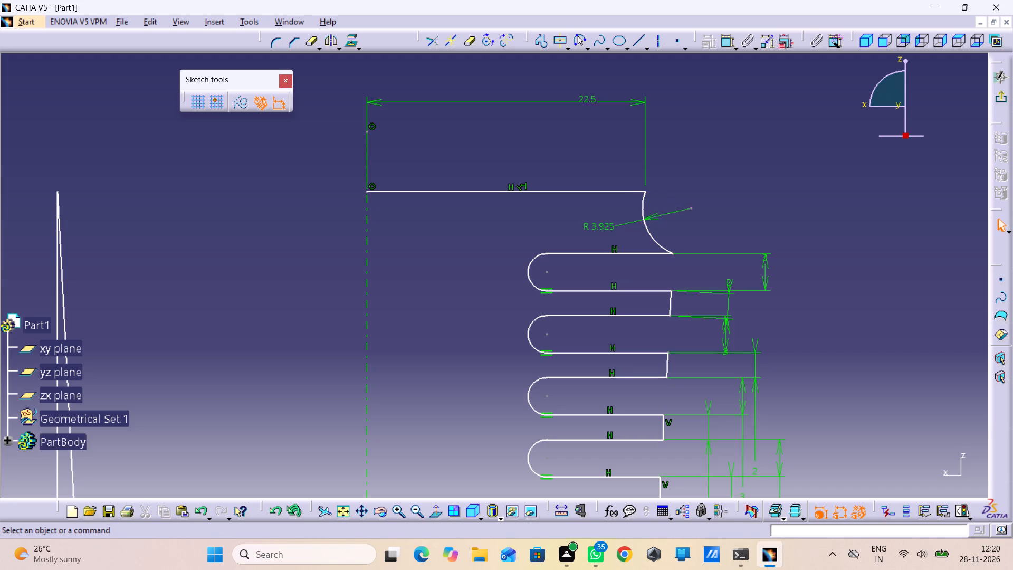
pyautogui.write('20')
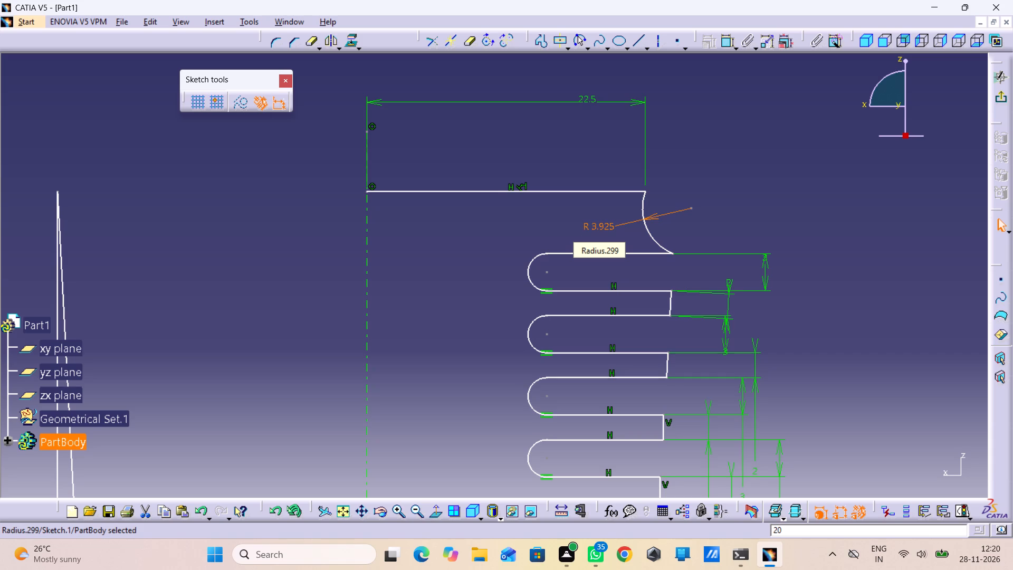
pyautogui.doubleClick(600, 227)
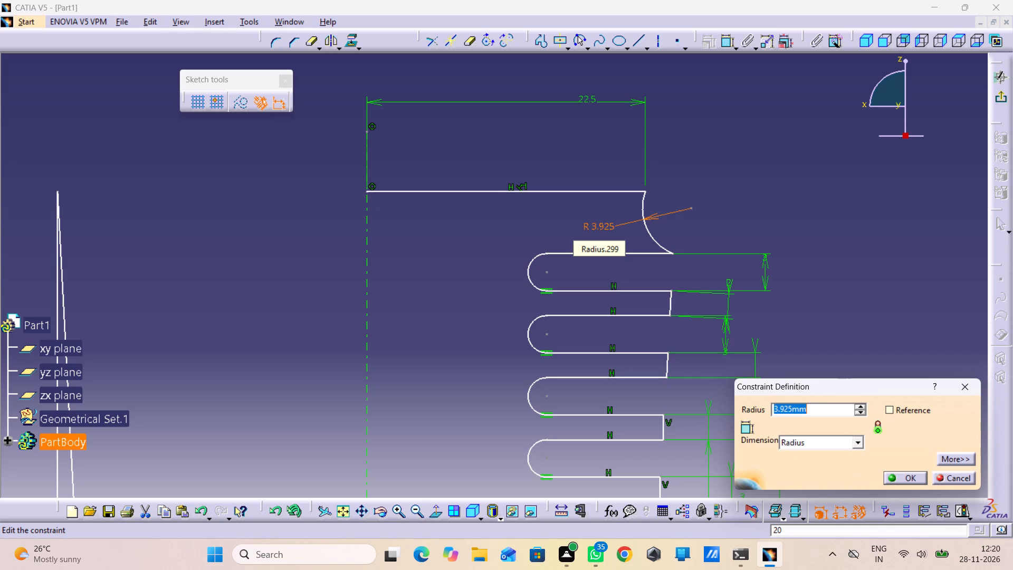
pyautogui.write('2.5')
pyautogui.press('Return')
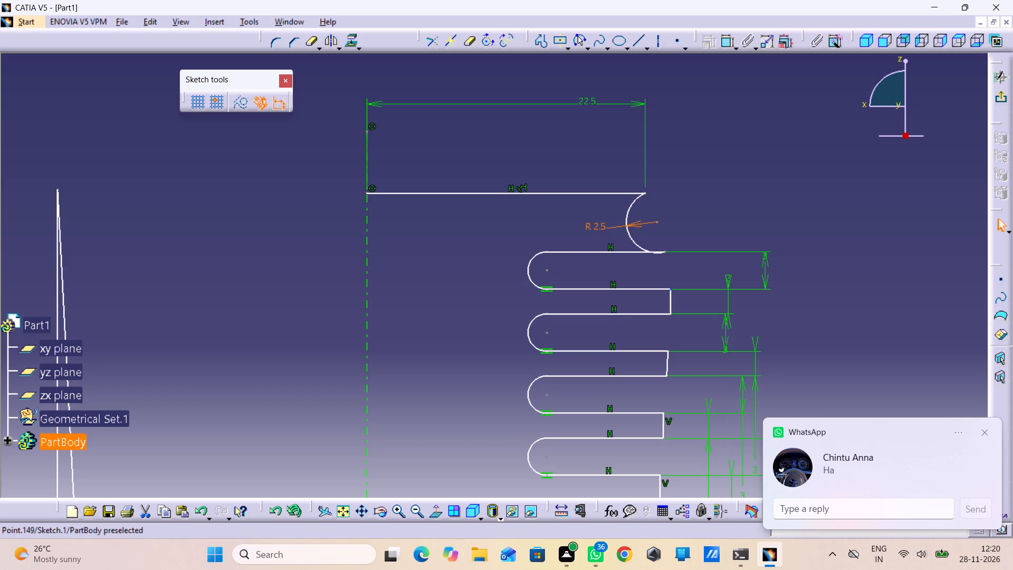
# Inspect the junction between the arc's lower end and the uppermost groove's upper line up close.
pyautogui.moveTo(658, 277); pyautogui.dragTo(672, 160, button='middle')
pyautogui.rightClick(658, 277)
pyautogui.moveTo(680, 154); pyautogui.dragTo(650, 156, button='middle')
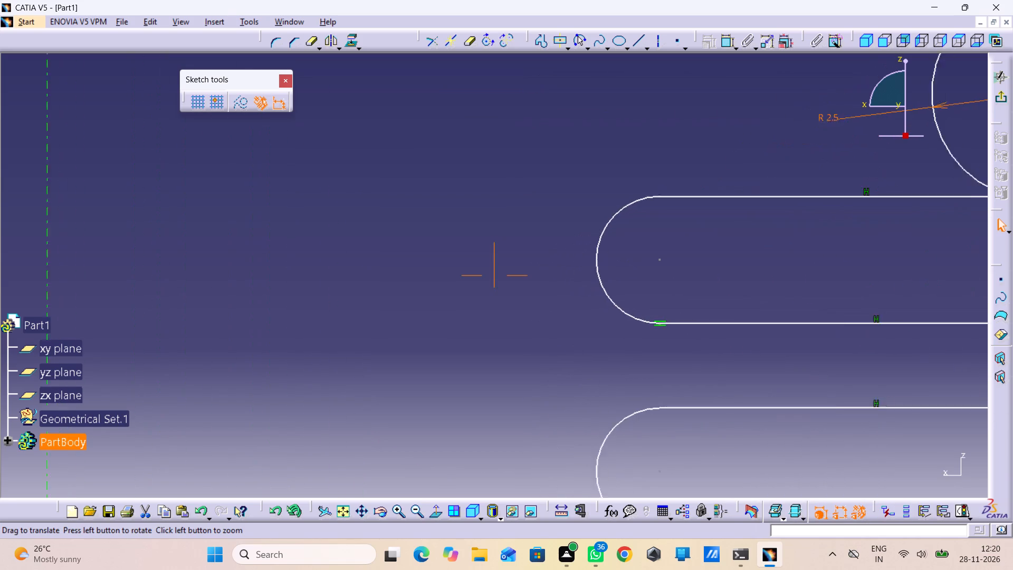
pyautogui.moveTo(650, 156); pyautogui.dragTo(206, 144, button='middle')
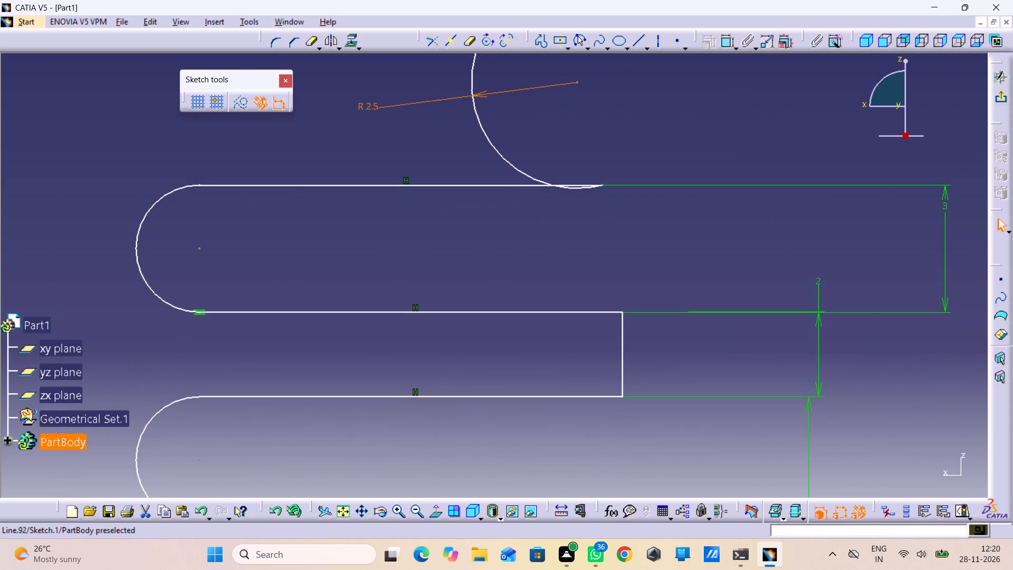
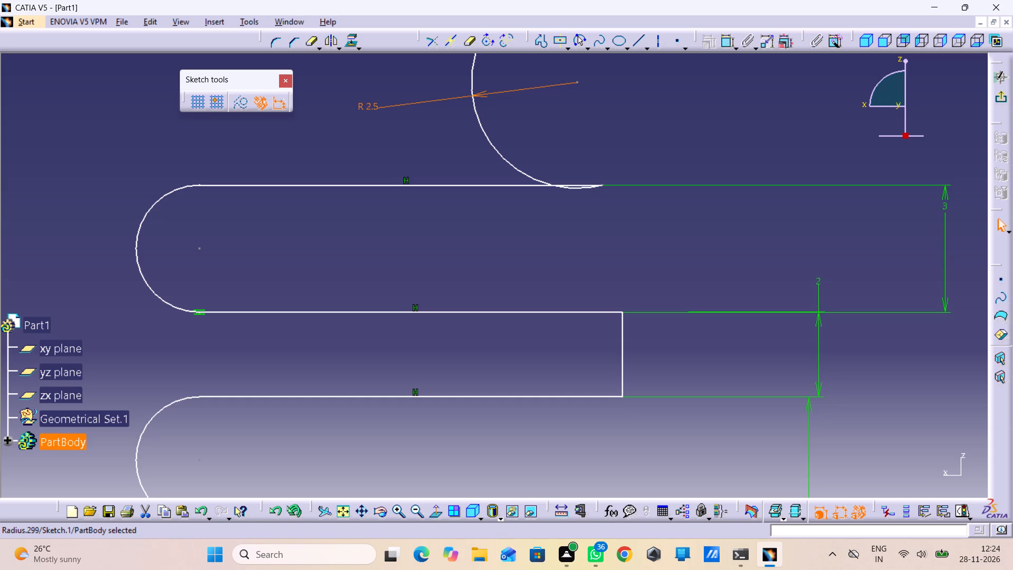
# Move the uppermost groove's 3 mm width dimension farther outward from the profile.
pyautogui.moveTo(804, 311); pyautogui.dragTo(844, 432)
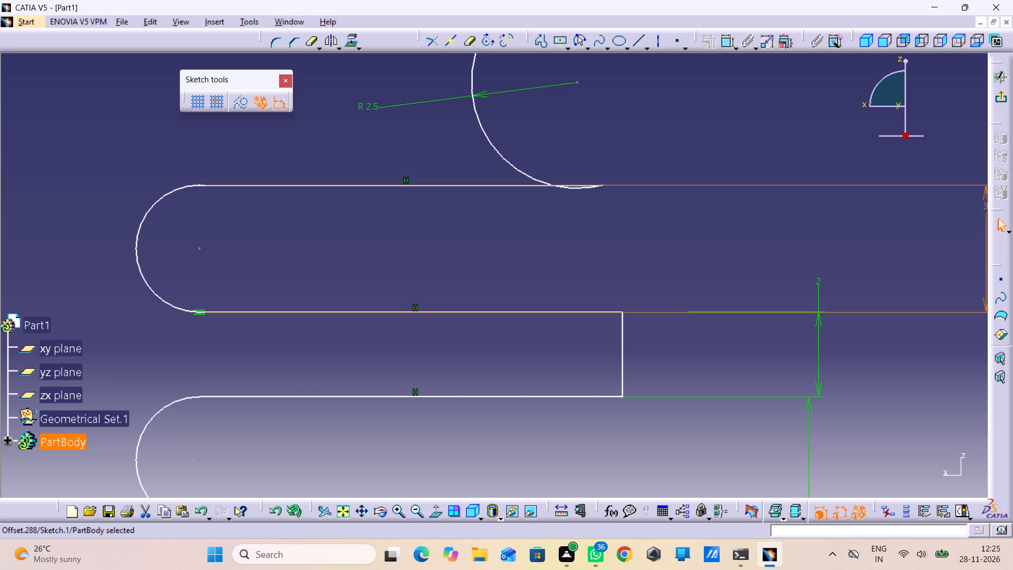
# Constrain the distance between the top edge and the uppermost groove's upper line to 3 mm.
pyautogui.moveTo(507, 218); pyautogui.dragTo(497, 290, button='middle')
pyautogui.rightClick(507, 217)
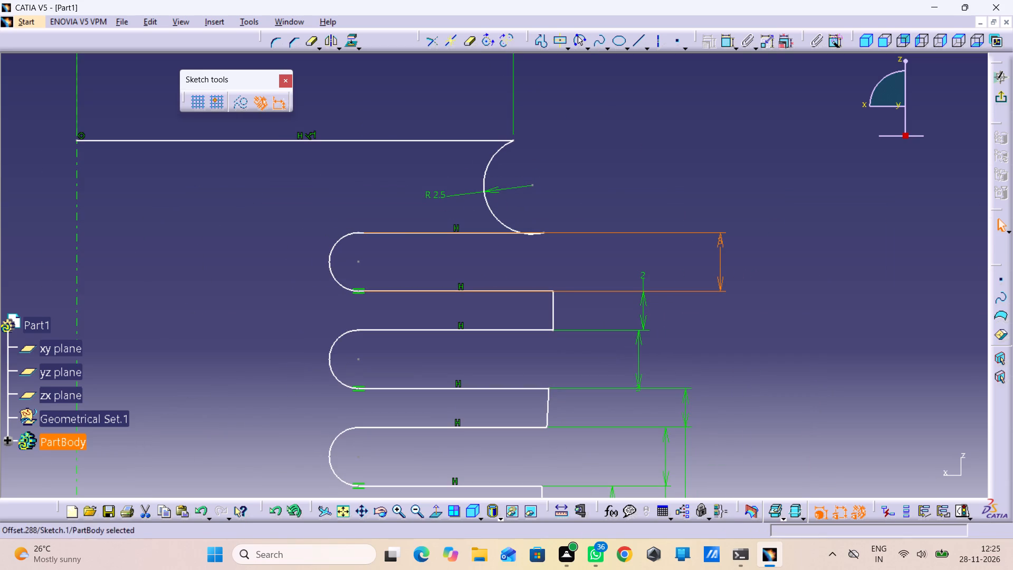
pyautogui.doubleClick(724, 44)
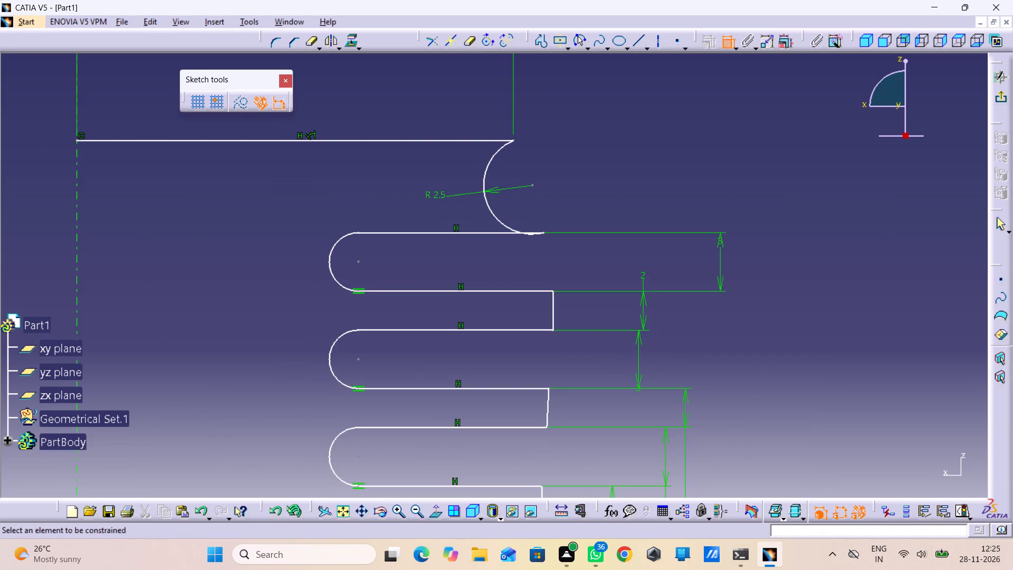
pyautogui.click(392, 136)
pyautogui.click(415, 137)
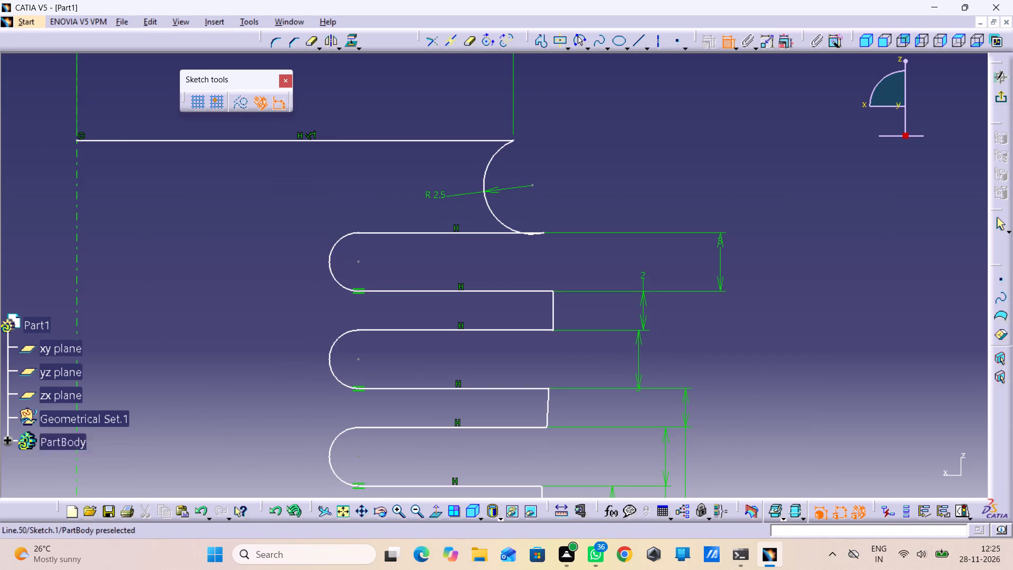
pyautogui.click(432, 142)
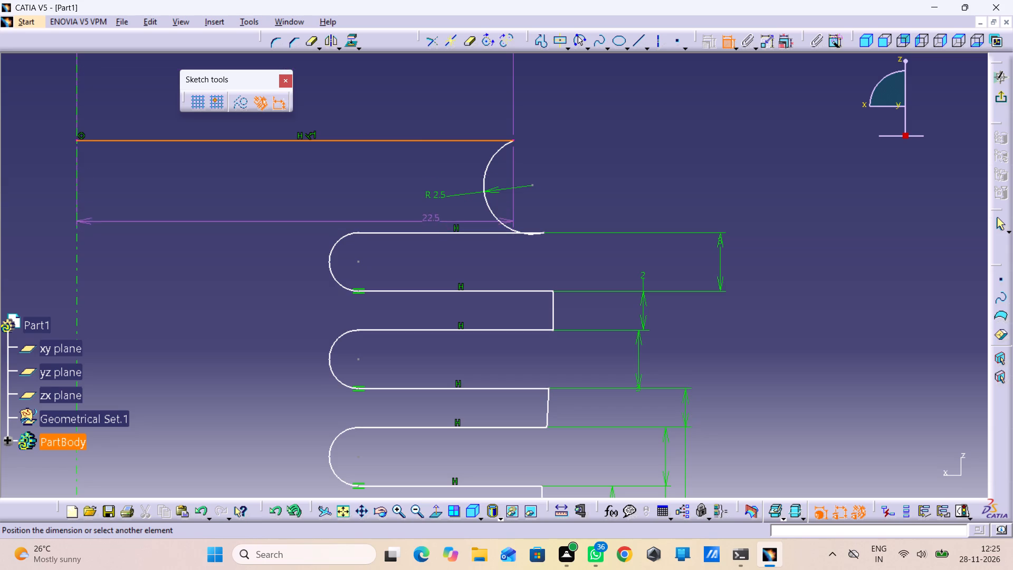
pyautogui.click(438, 232)
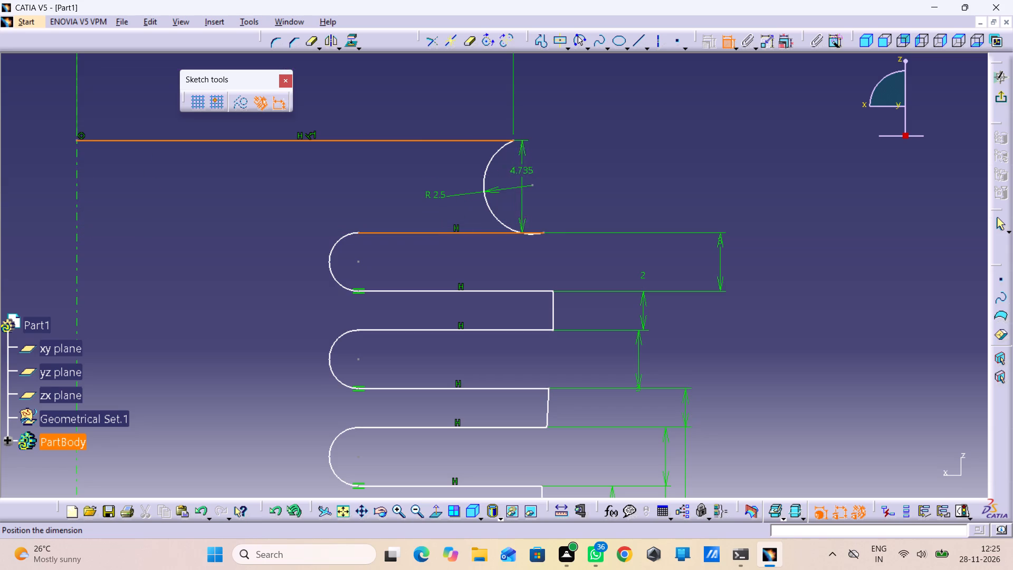
pyautogui.click(553, 187)
pyautogui.doubleClick(551, 183)
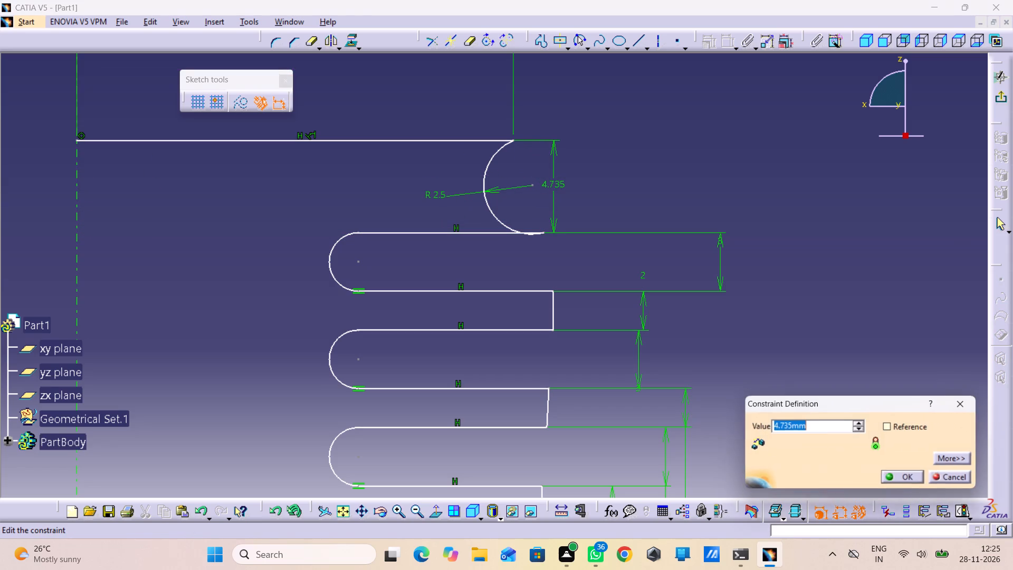
pyautogui.press('3')
pyautogui.press('Return')
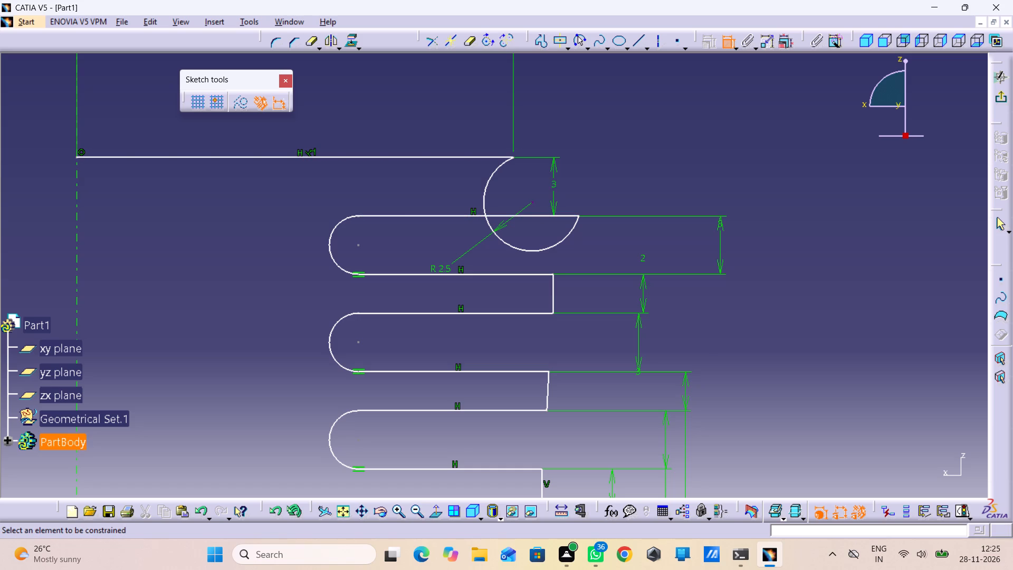
pyautogui.click(728, 47)
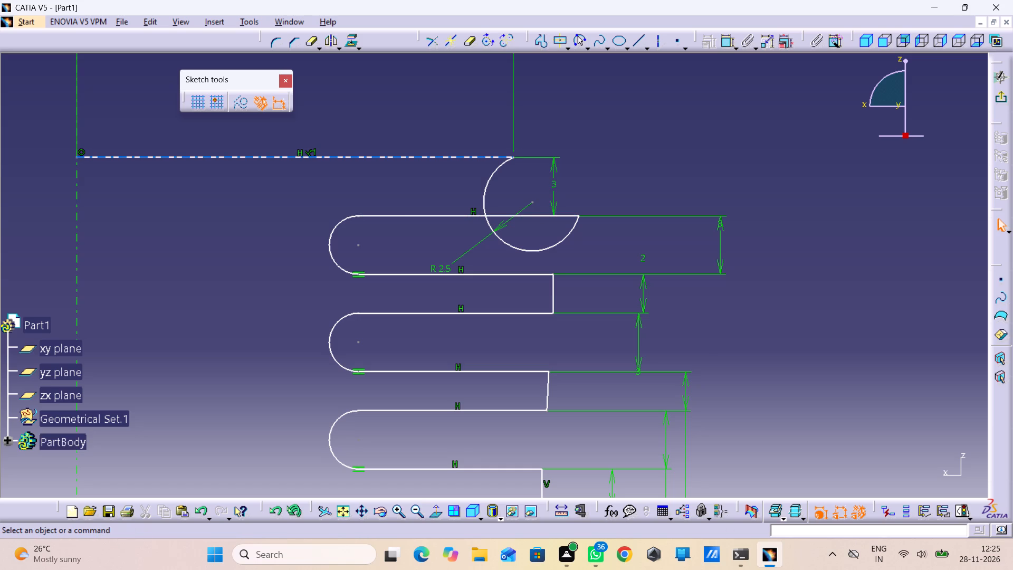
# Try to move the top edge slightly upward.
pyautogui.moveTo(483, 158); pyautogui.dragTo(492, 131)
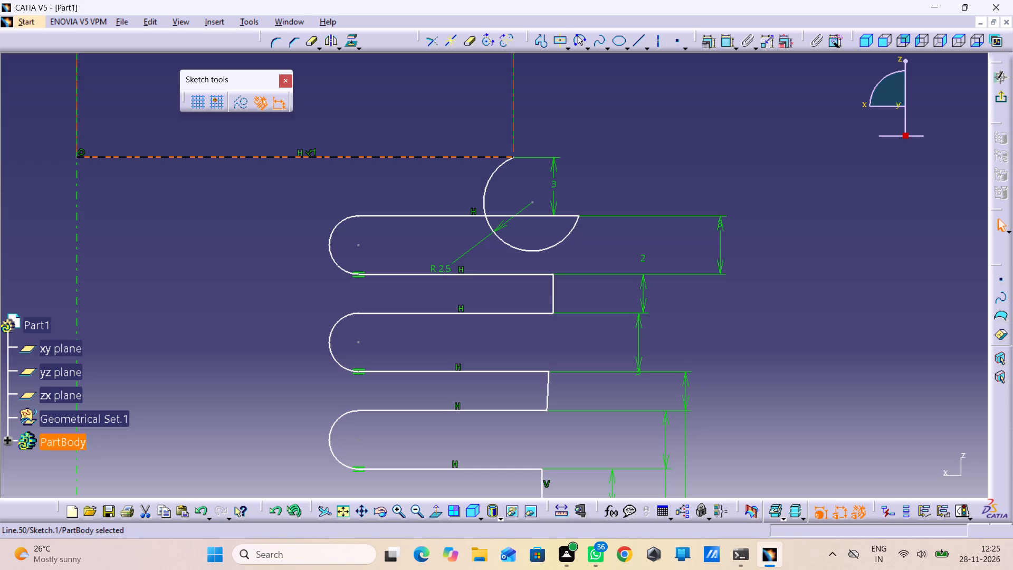
# Examine the whole profile from the top edge down to the base, including the 3-degree taper reference lines.
pyautogui.moveTo(669, 118); pyautogui.dragTo(669, 178, button='middle')
pyautogui.rightClick(669, 118)
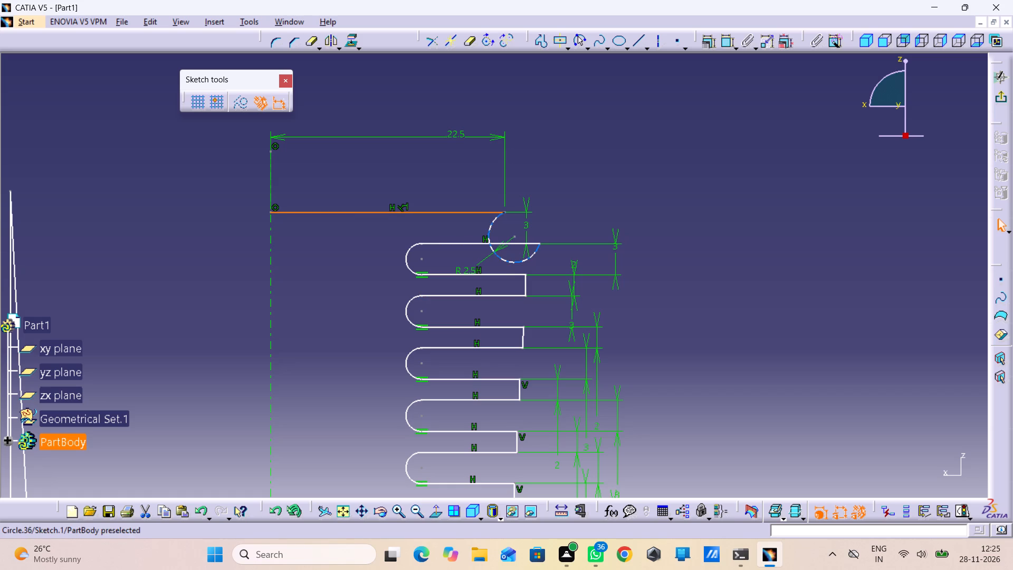
pyautogui.moveTo(371, 224); pyautogui.dragTo(385, 289, button='middle')
pyautogui.rightClick(371, 224)
pyautogui.moveTo(385, 296); pyautogui.dragTo(414, 71, button='middle')
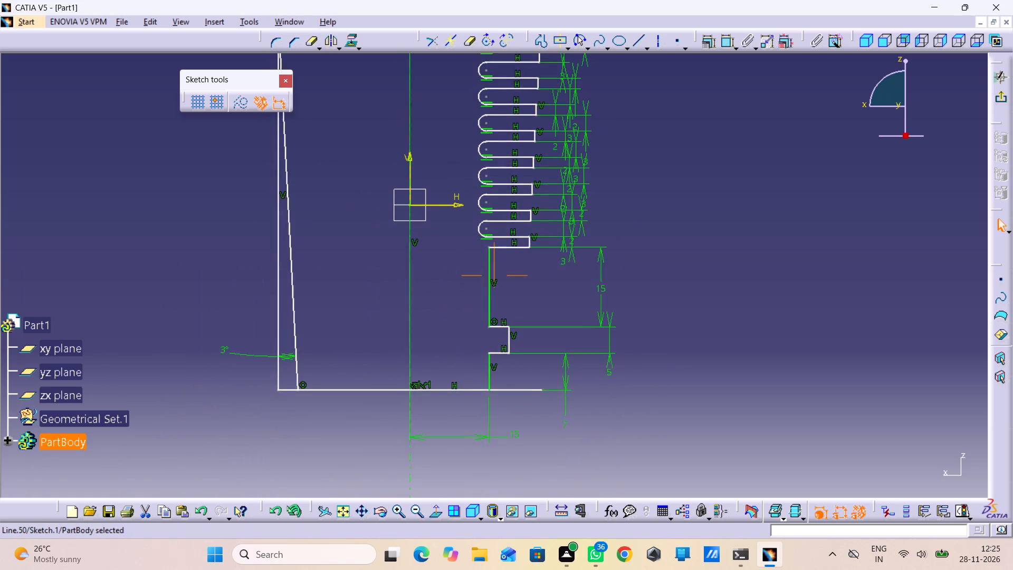
pyautogui.moveTo(414, 71); pyautogui.dragTo(419, 68, button='middle')
pyautogui.moveTo(432, 67); pyautogui.dragTo(435, 131, button='middle')
pyautogui.rightClick(435, 67)
pyautogui.middleClick(435, 131)
pyautogui.middleClick(435, 131)
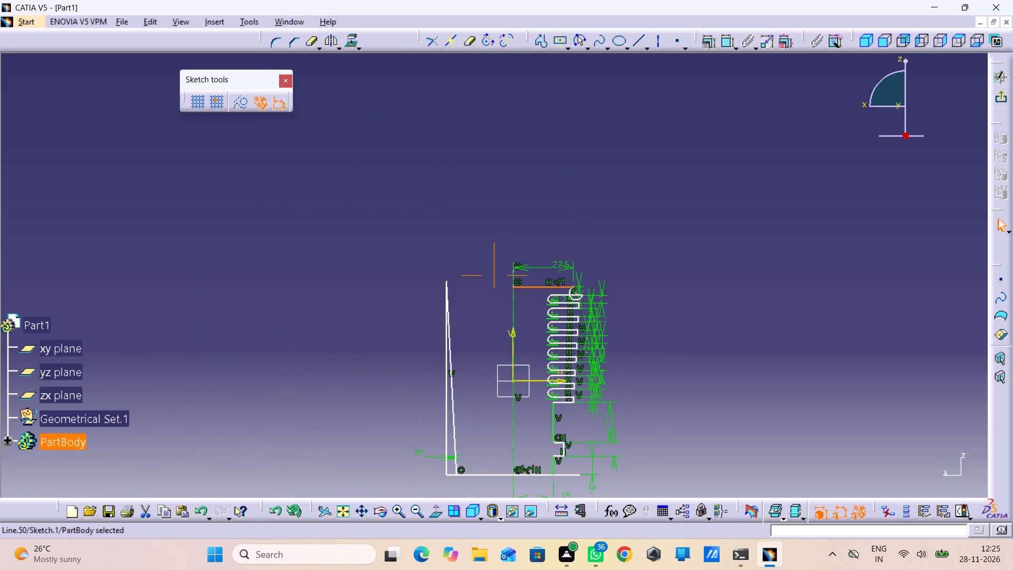
pyautogui.moveTo(422, 208); pyautogui.dragTo(402, 53, button='middle')
pyautogui.moveTo(520, 305); pyautogui.dragTo(502, 243, button='middle')
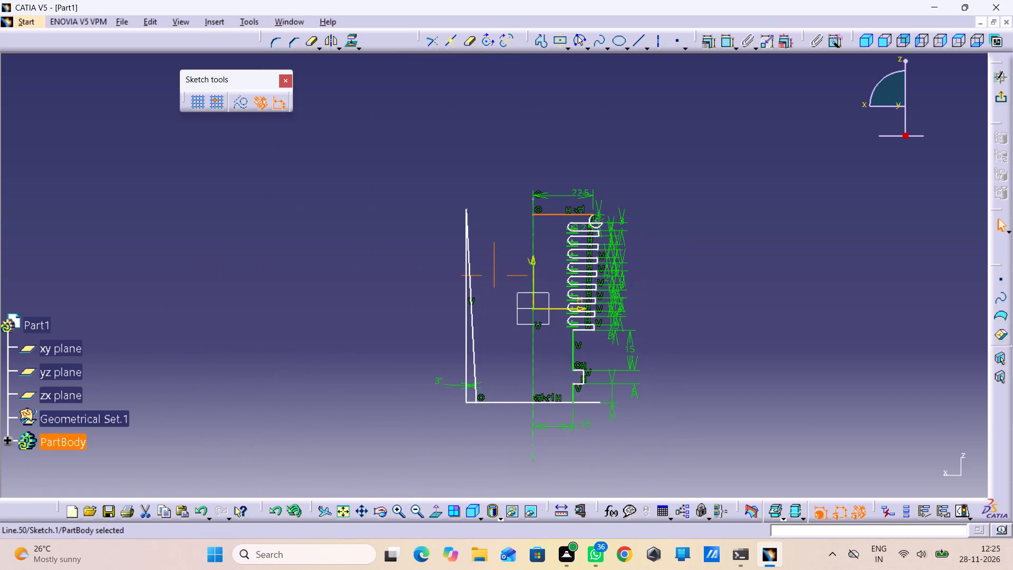
pyautogui.moveTo(502, 243); pyautogui.dragTo(501, 243, button='middle')
pyautogui.moveTo(512, 311); pyautogui.dragTo(483, 179, button='middle')
pyautogui.rightClick(512, 311)
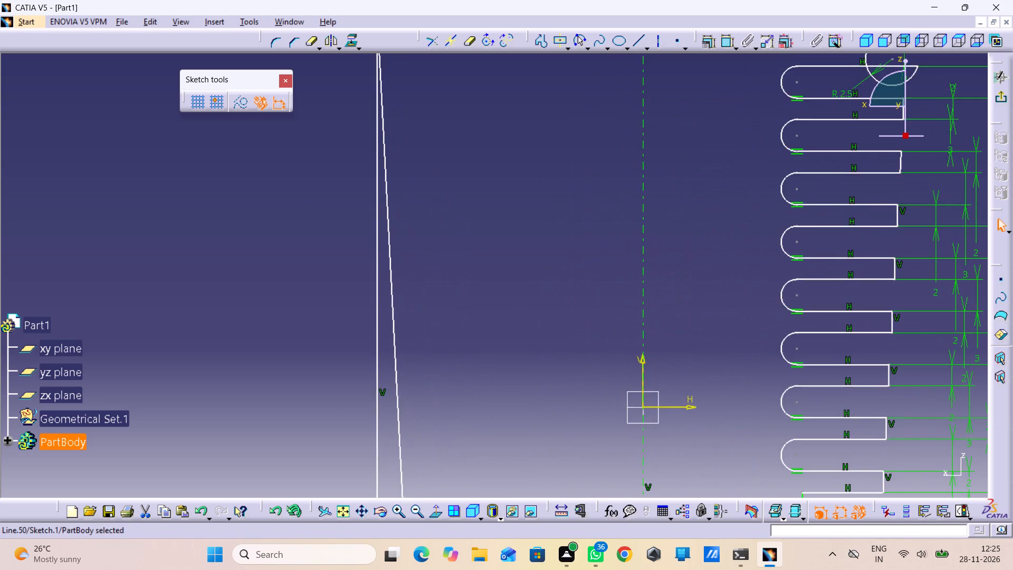
pyautogui.moveTo(506, 208); pyautogui.dragTo(125, 448, button='middle')
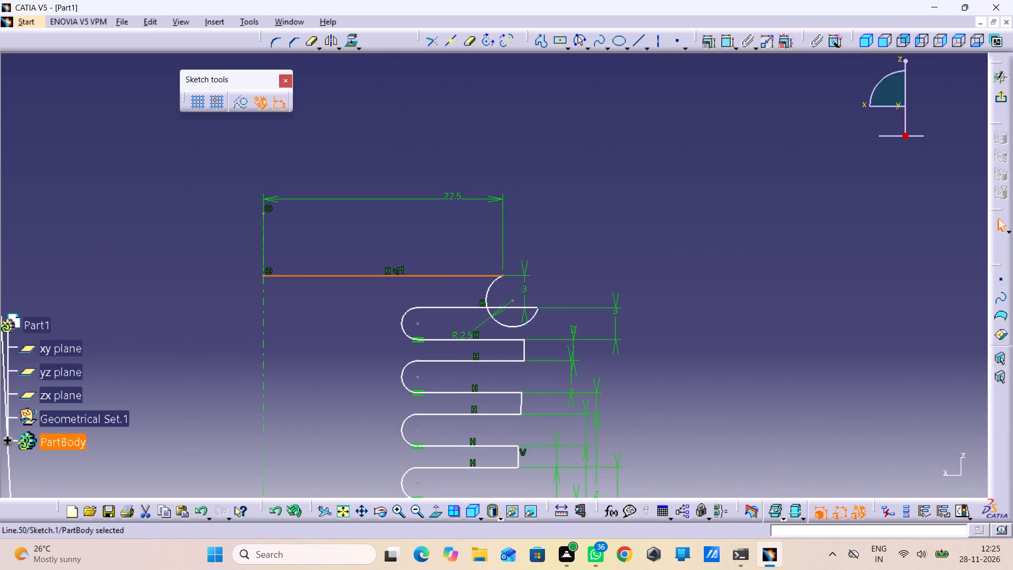
# Delete the 2.5 mm-radius arc between the top edge and the uppermost groove.
pyautogui.rightClick(530, 324)
pyautogui.click(580, 501)
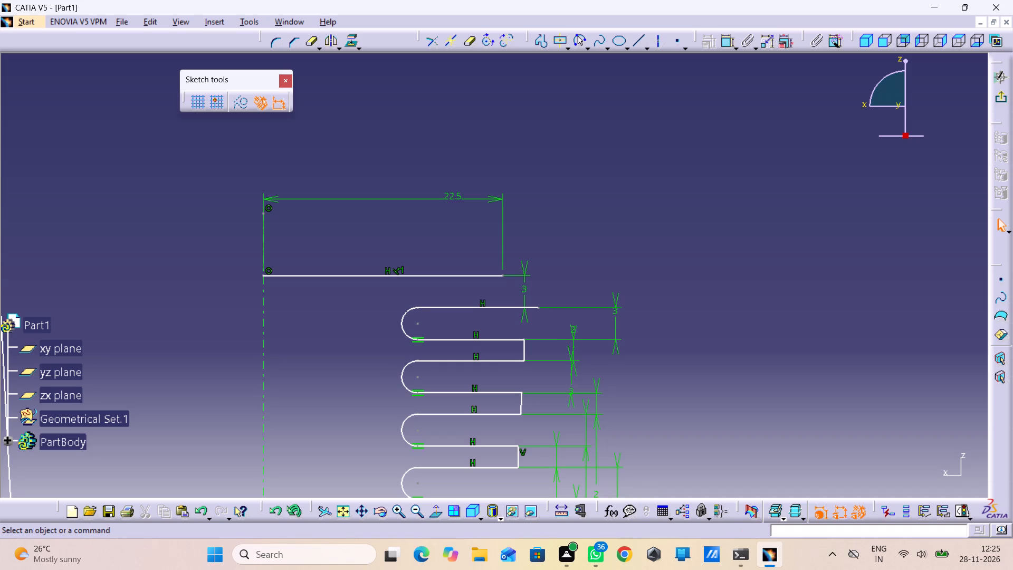
# Draw an inward-curving three-point arc of about 3.4 mm radius from the uppermost groove line's outer end to the top edge's end.
pyautogui.doubleClick(579, 35)
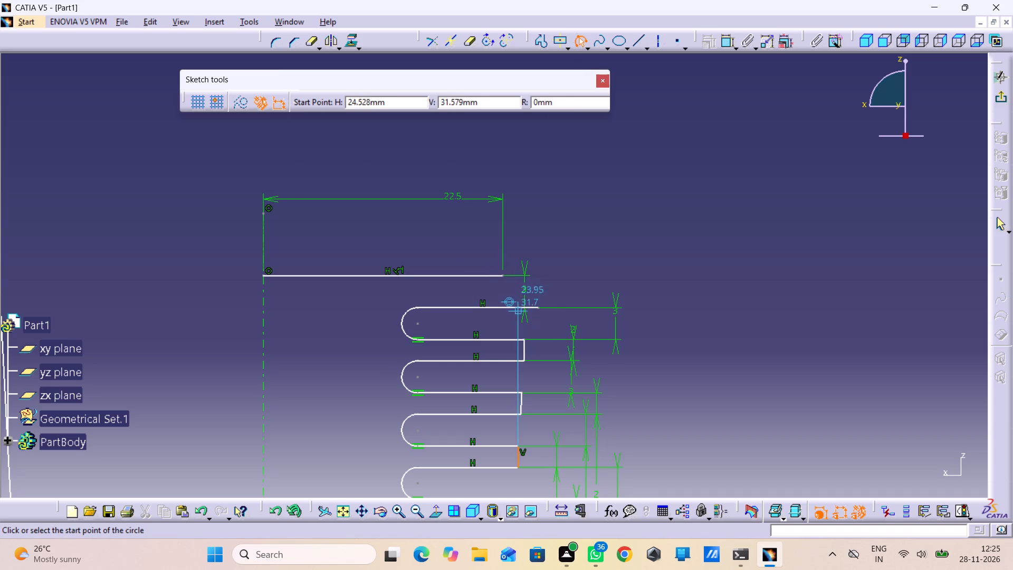
pyautogui.click(534, 307)
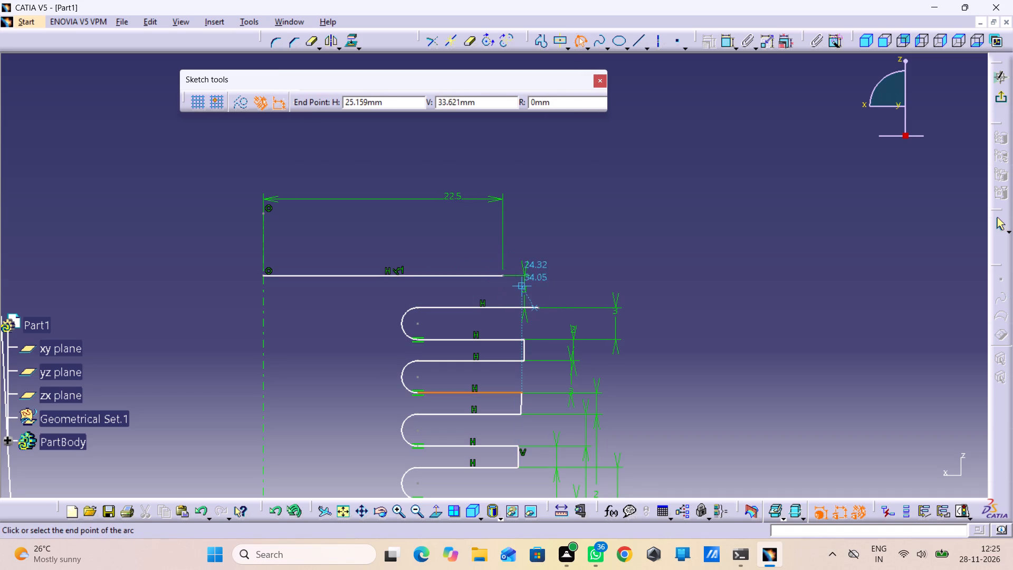
pyautogui.hotkey('ctrl', 'z')
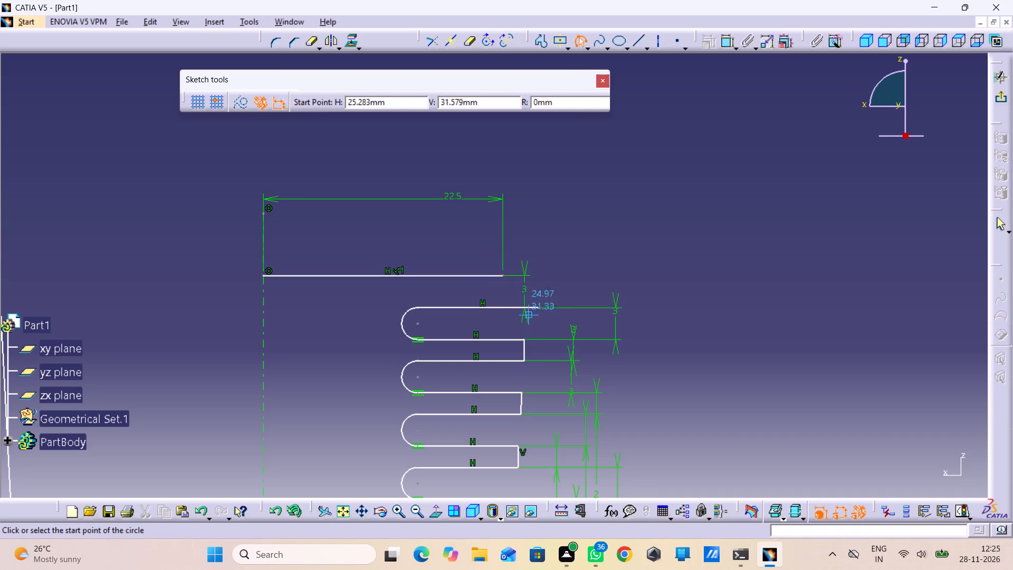
pyautogui.click(542, 307)
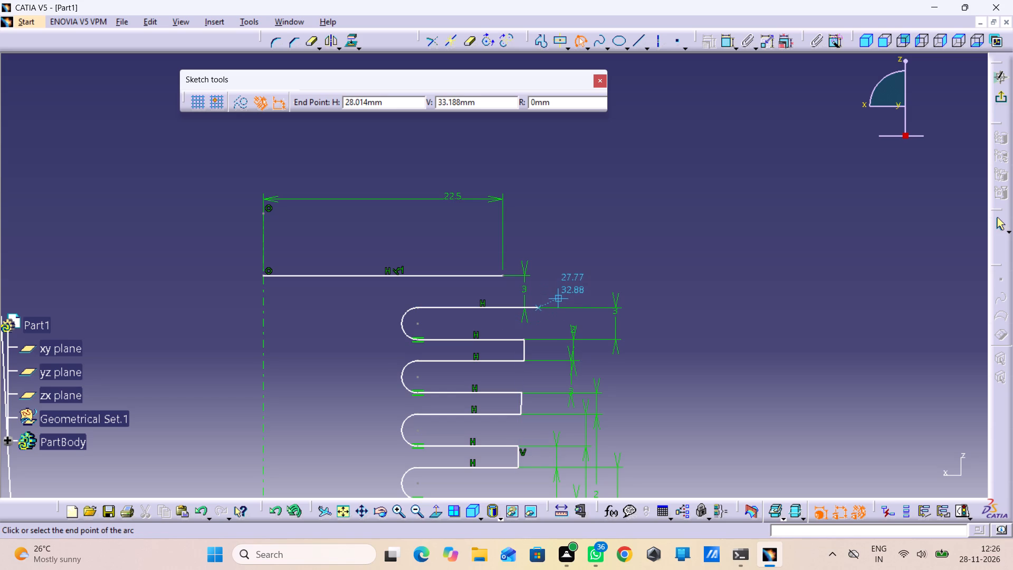
pyautogui.hotkey('ctrl', 'z')
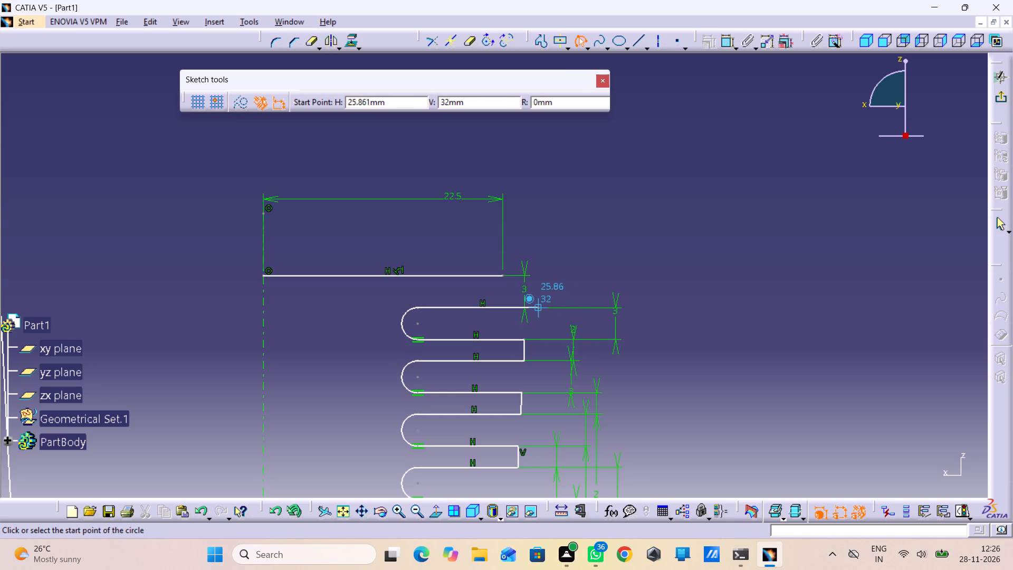
pyautogui.click(537, 308)
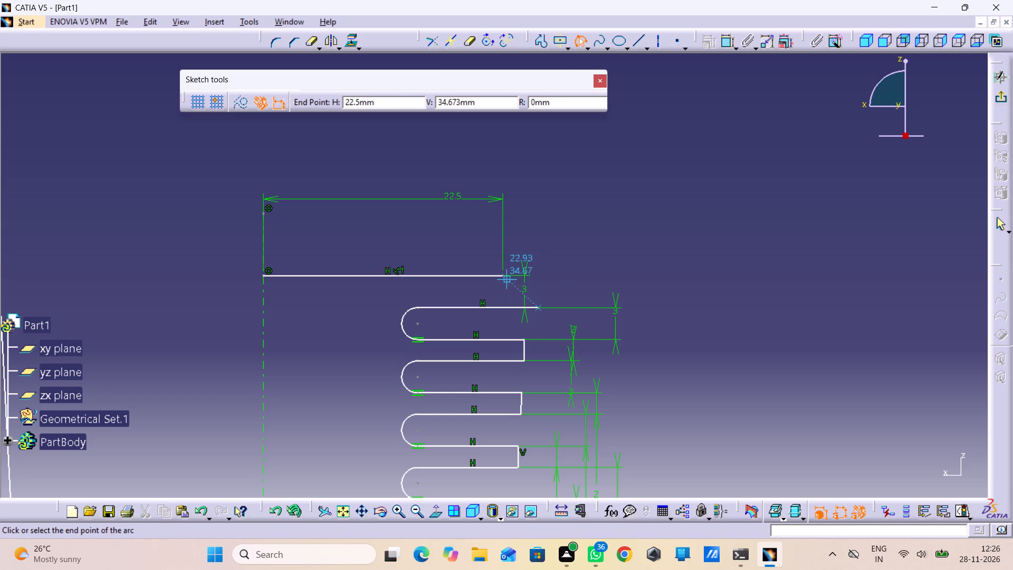
pyautogui.moveTo(502, 276); pyautogui.dragTo(500, 283)
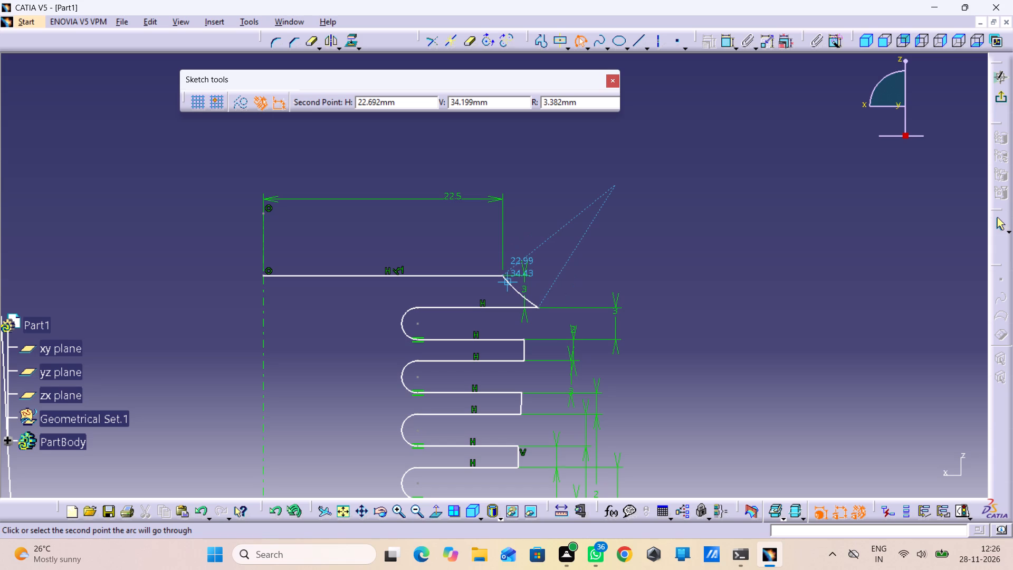
pyautogui.click(505, 284)
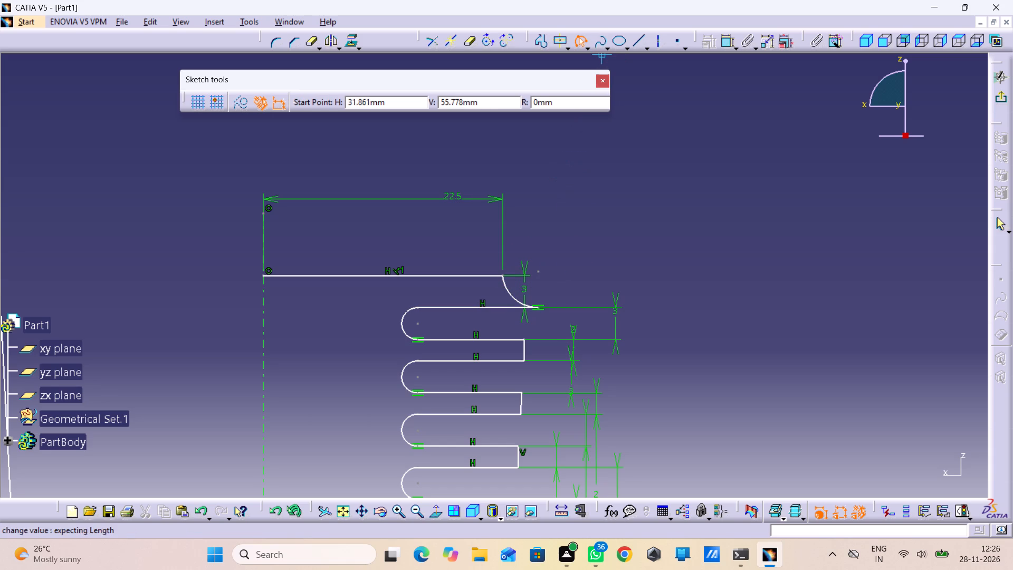
pyautogui.click(578, 45)
# Add a radius dimension to the new arc and set it to 2.5 mm.
pyautogui.click(724, 43)
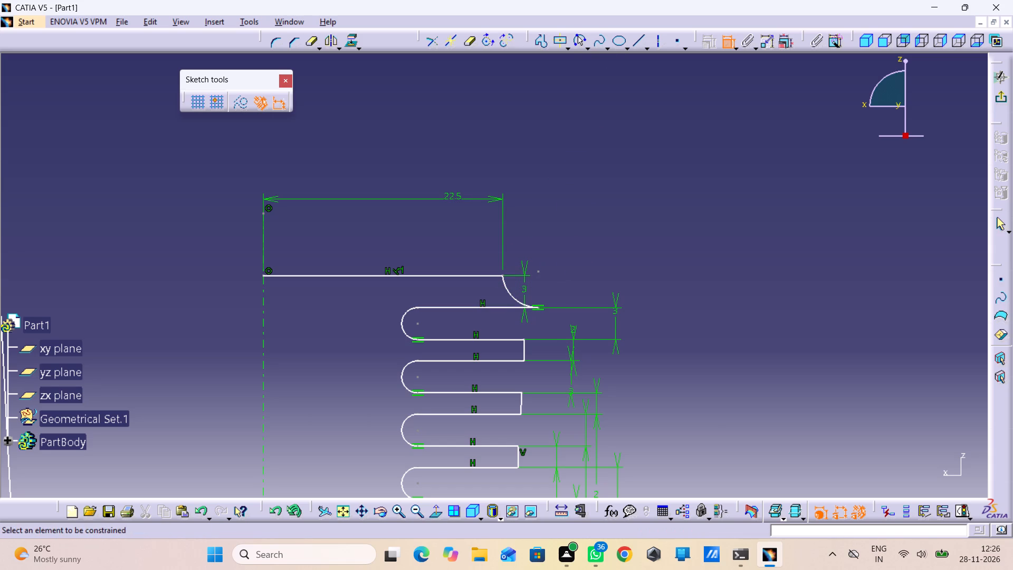
pyautogui.click(504, 284)
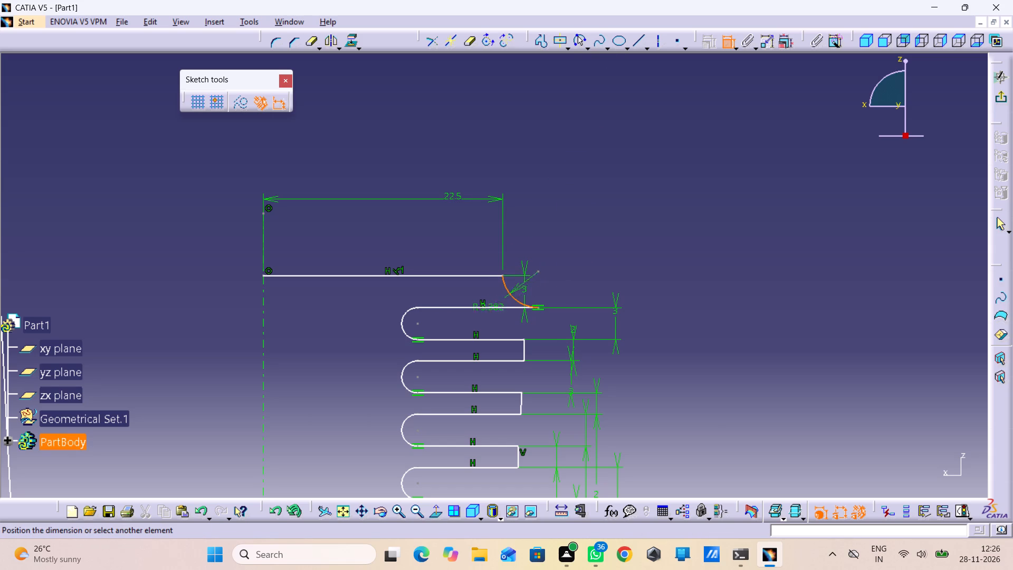
pyautogui.click(481, 293)
pyautogui.doubleClick(480, 287)
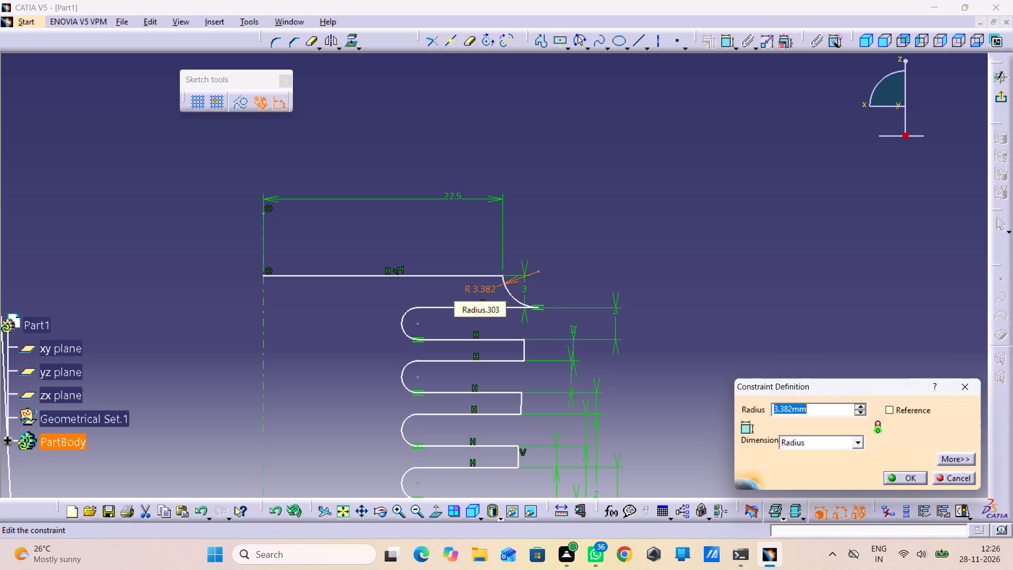
pyautogui.write('2.5')
pyautogui.press('Return')
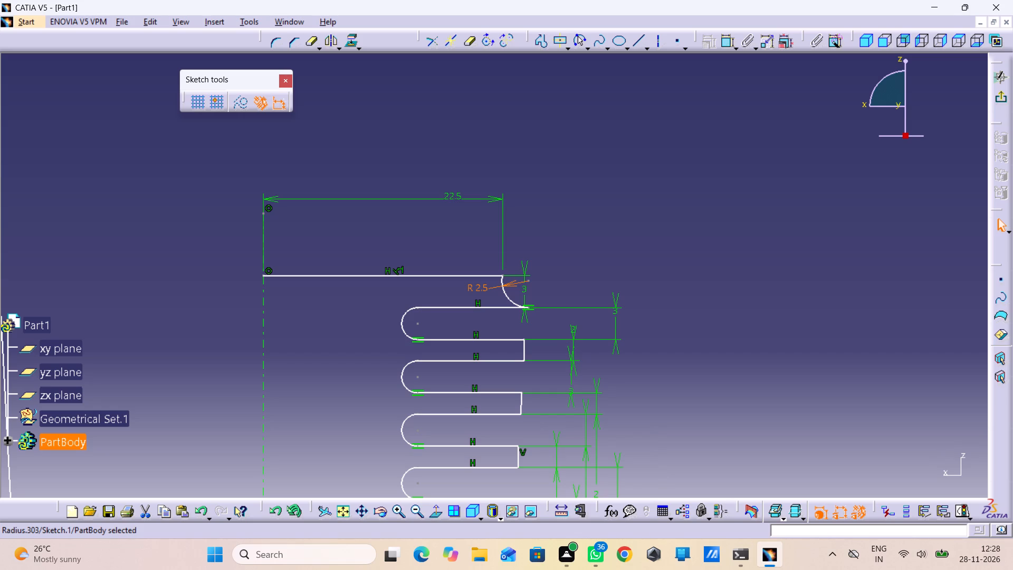
# Delete the taper reference geometry: the vertical line, the 3-degree slanted line and the horizontal line joining them at the base.
pyautogui.moveTo(704, 380); pyautogui.dragTo(713, 422, button='middle')
pyautogui.rightClick(704, 380)
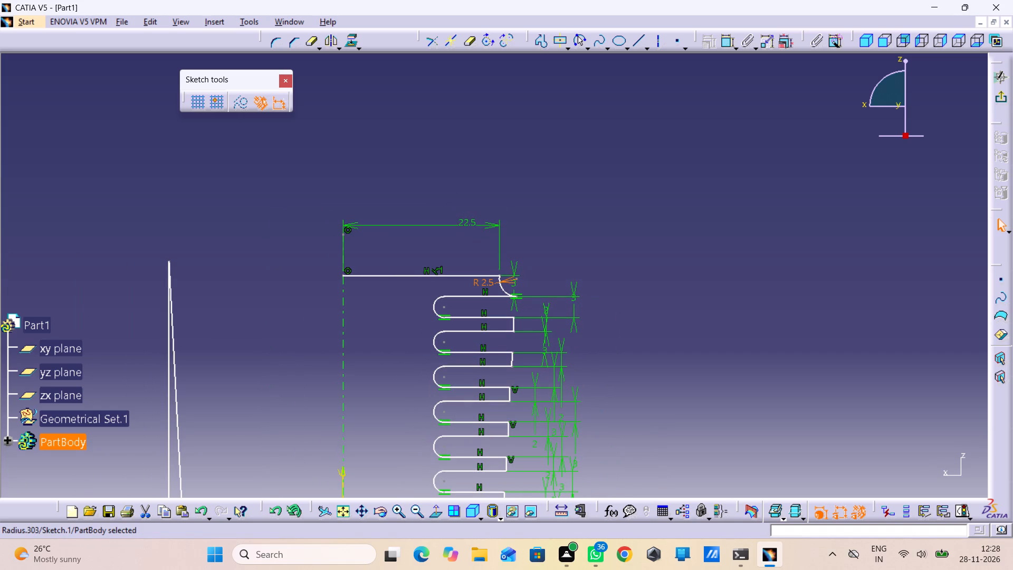
pyautogui.moveTo(575, 241); pyautogui.dragTo(747, 73, button='middle')
pyautogui.moveTo(414, 85); pyautogui.dragTo(226, 463)
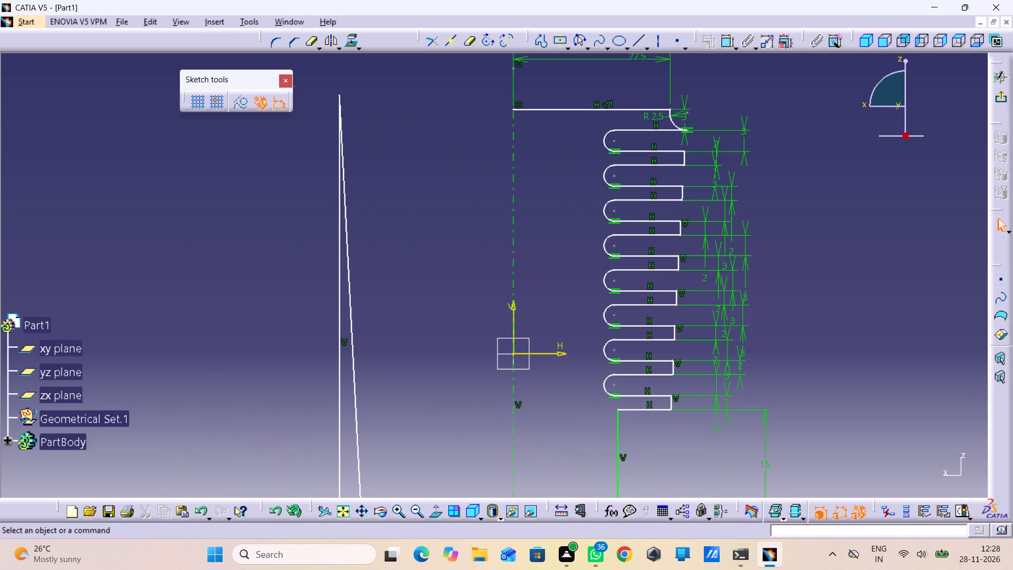
pyautogui.moveTo(226, 463); pyautogui.dragTo(162, 493)
pyautogui.moveTo(310, 351); pyautogui.dragTo(417, 190, button='middle')
pyautogui.moveTo(508, 235); pyautogui.dragTo(461, 446)
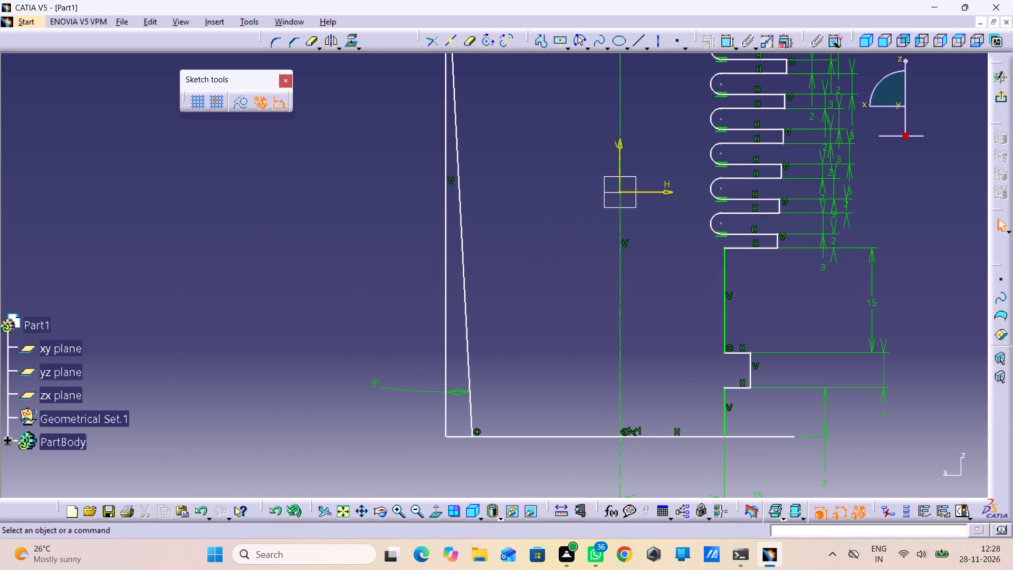
pyautogui.moveTo(461, 446); pyautogui.dragTo(372, 509)
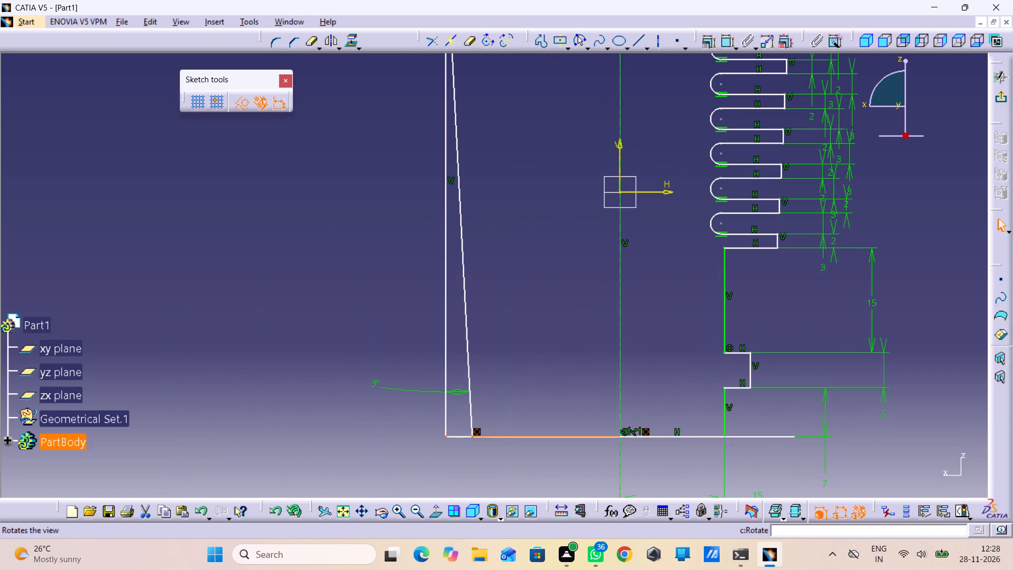
pyautogui.press('Delete')
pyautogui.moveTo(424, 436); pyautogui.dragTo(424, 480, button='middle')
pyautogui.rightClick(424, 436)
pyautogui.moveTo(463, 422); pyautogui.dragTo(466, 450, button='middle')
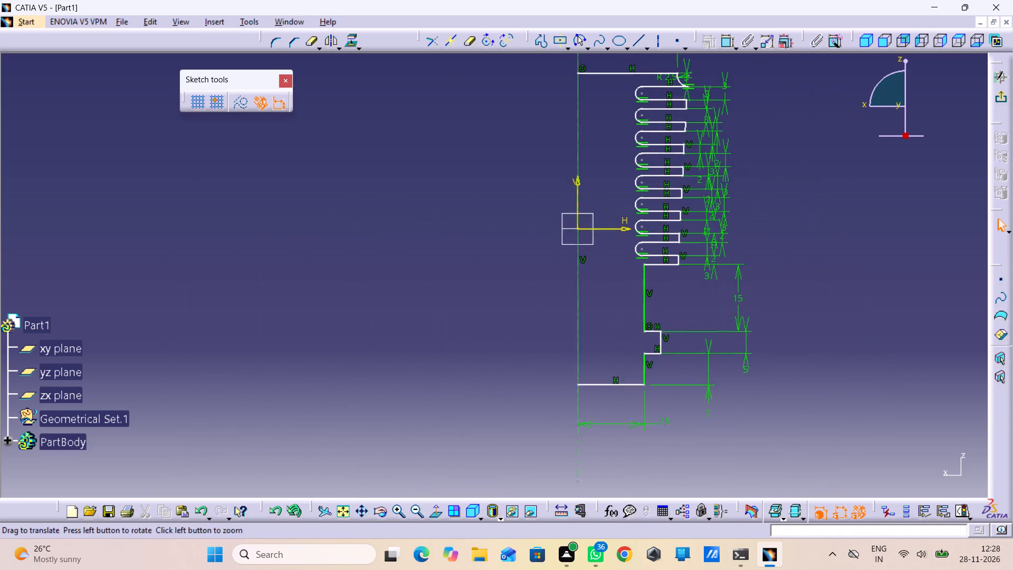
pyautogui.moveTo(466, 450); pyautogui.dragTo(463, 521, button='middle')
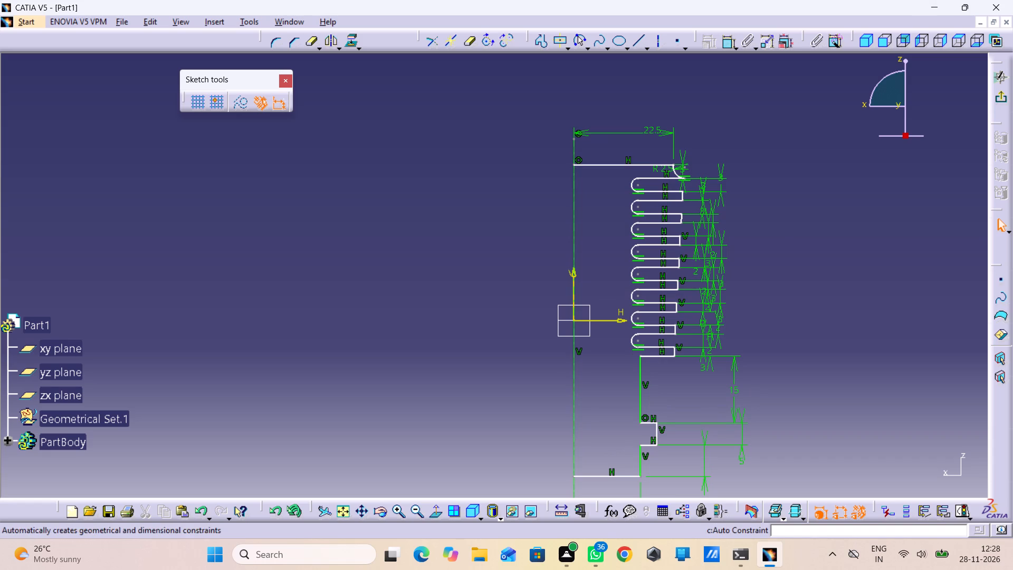
# Add a vertical dimension between the half-profile's top edge and bottom edge, placed outside the axis.
pyautogui.click(730, 40)
pyautogui.click(634, 164)
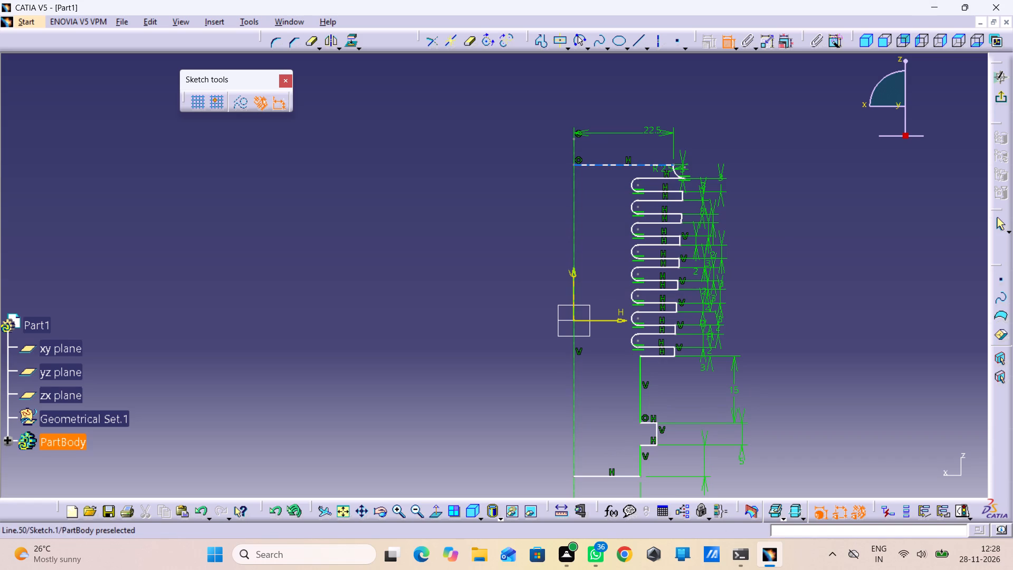
pyautogui.click(617, 476)
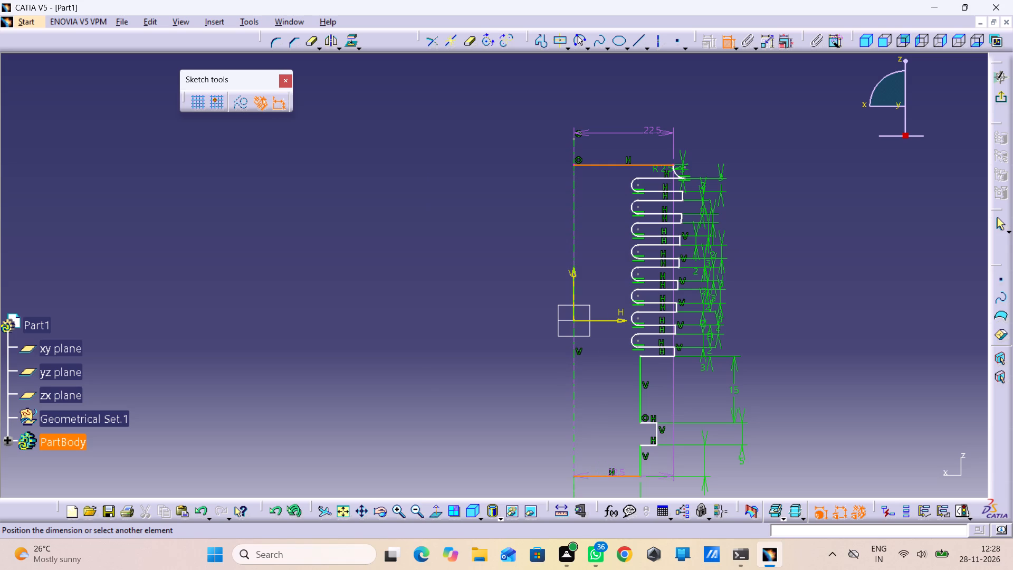
pyautogui.click(498, 339)
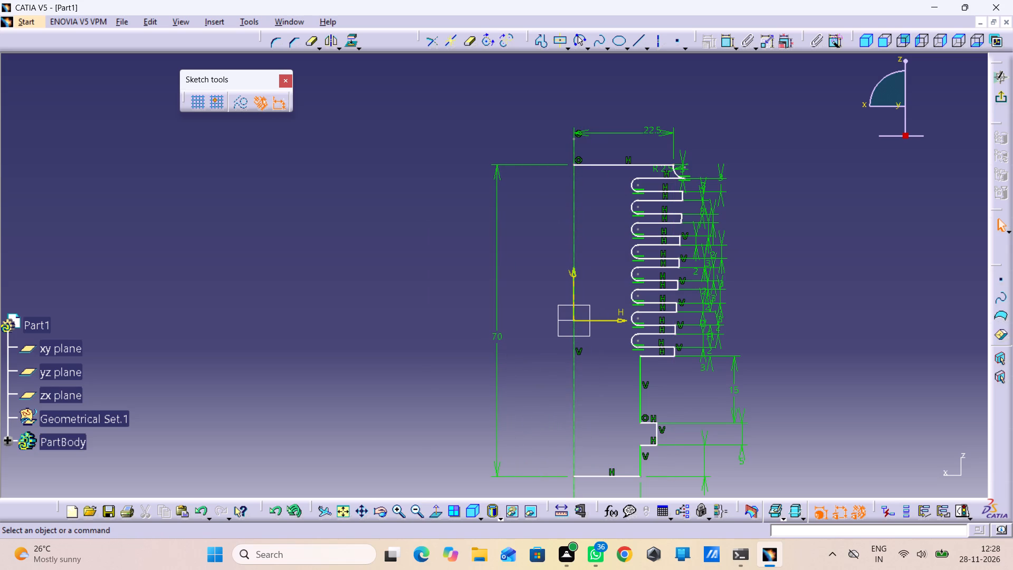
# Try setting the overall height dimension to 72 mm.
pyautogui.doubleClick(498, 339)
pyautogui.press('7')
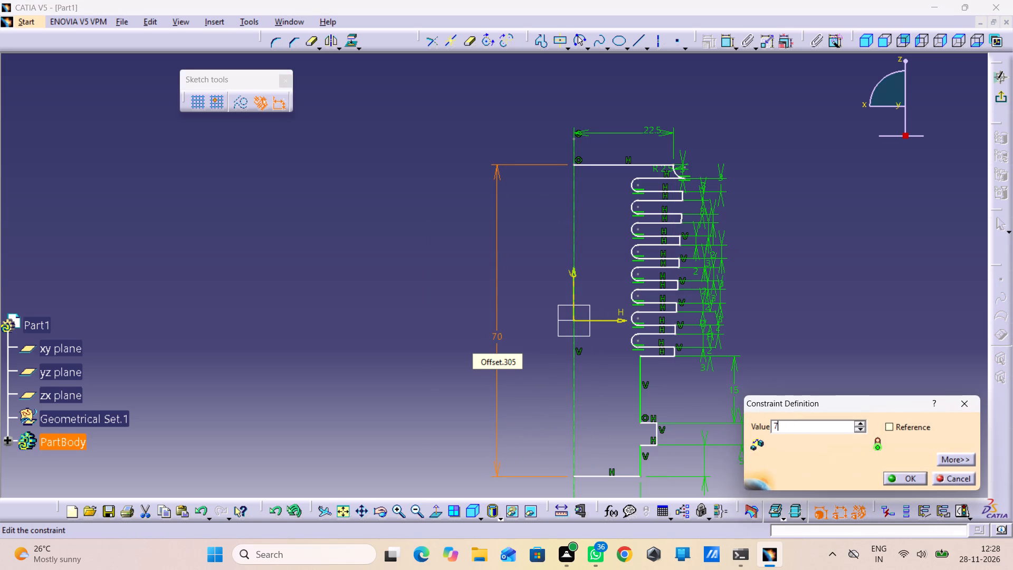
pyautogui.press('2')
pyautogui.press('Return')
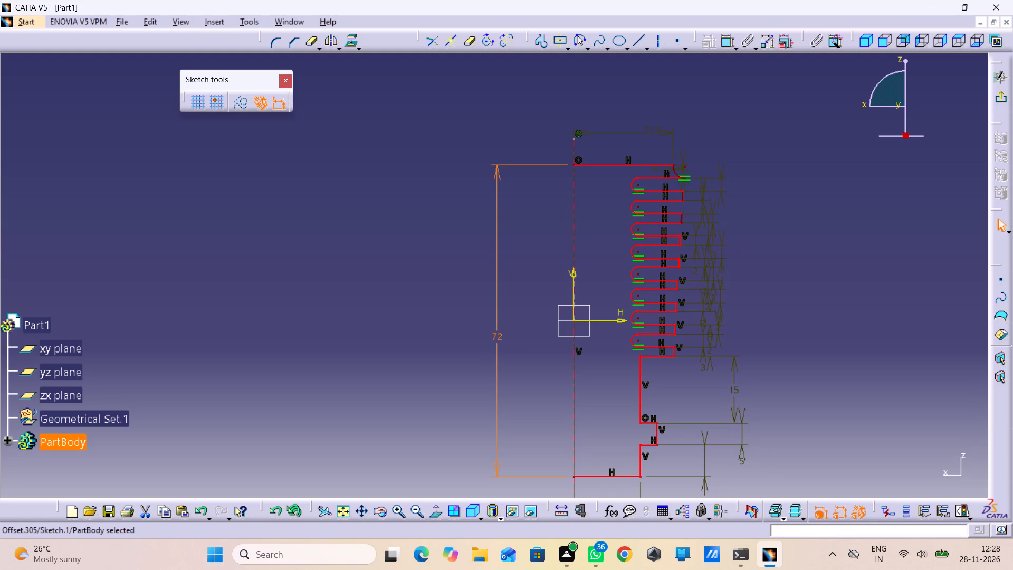
# Set the overall height dimension between the top and bottom edges to 70 mm.
pyautogui.doubleClick(493, 336)
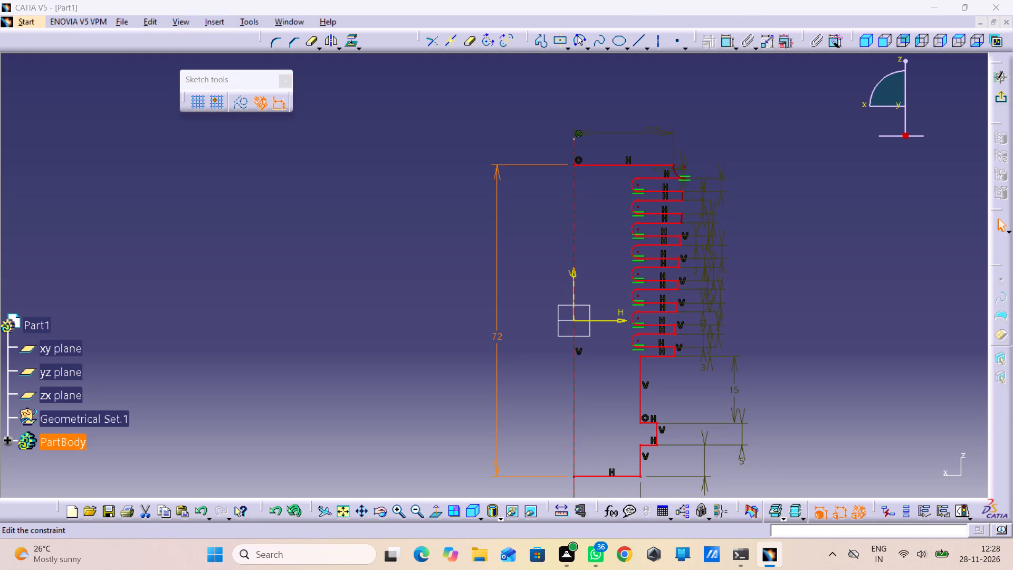
pyautogui.write('70')
pyautogui.press('Return')
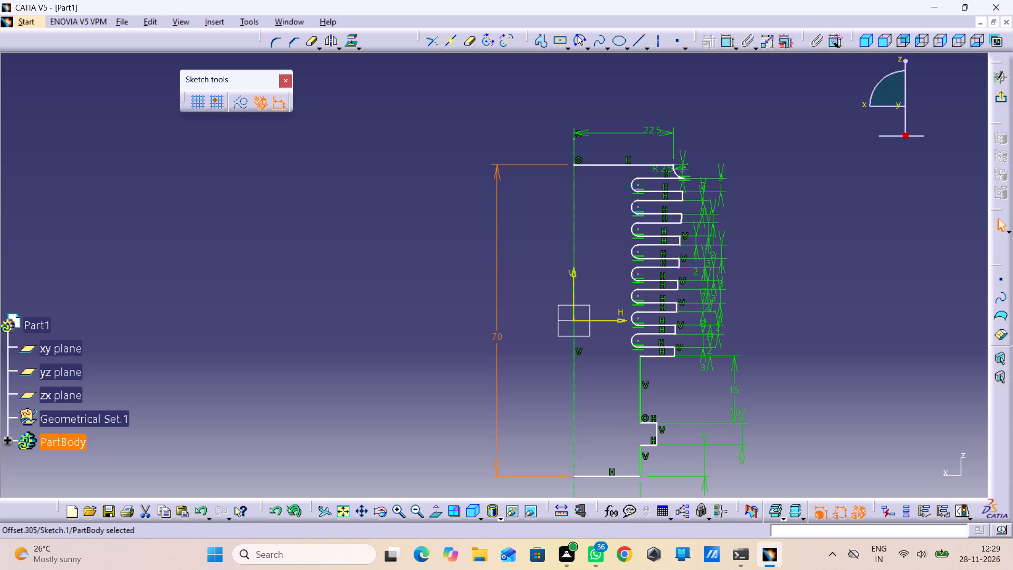
pyautogui.click(834, 233)
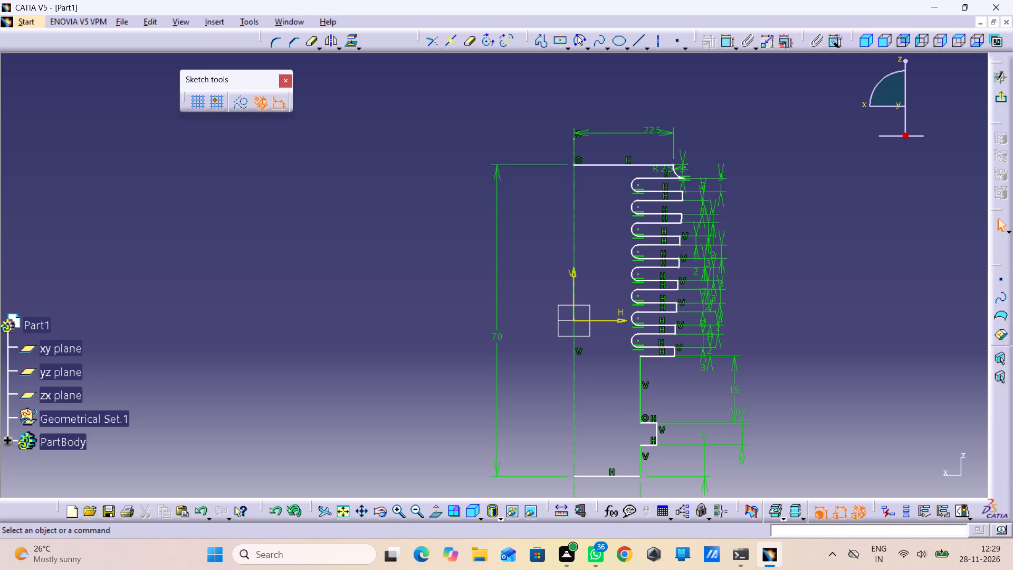
# Exit the sketch and preview a Shaft of Sketch.1 revolved 360 degrees about the sketch axis.
pyautogui.click(1002, 98)
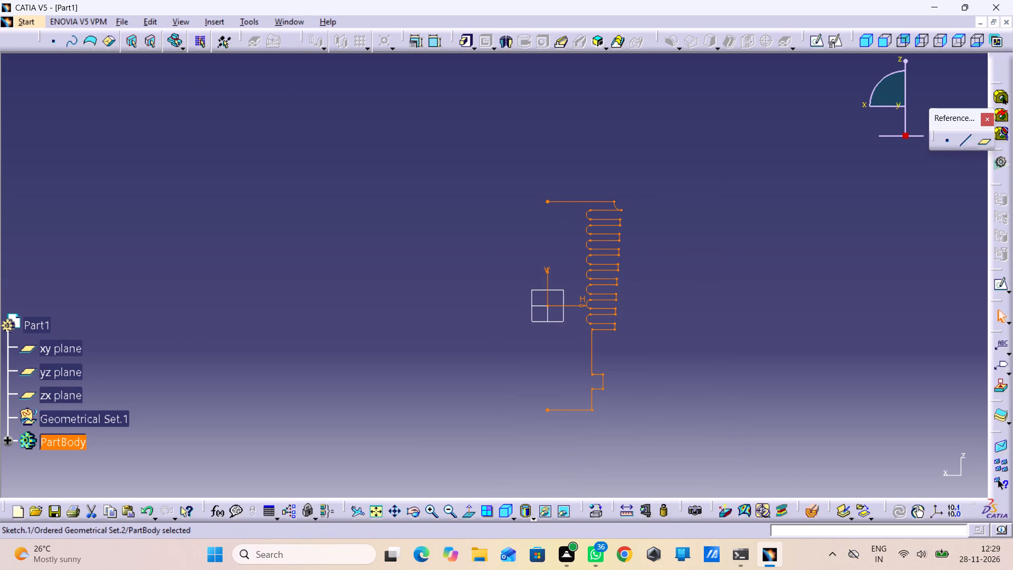
pyautogui.click(509, 40)
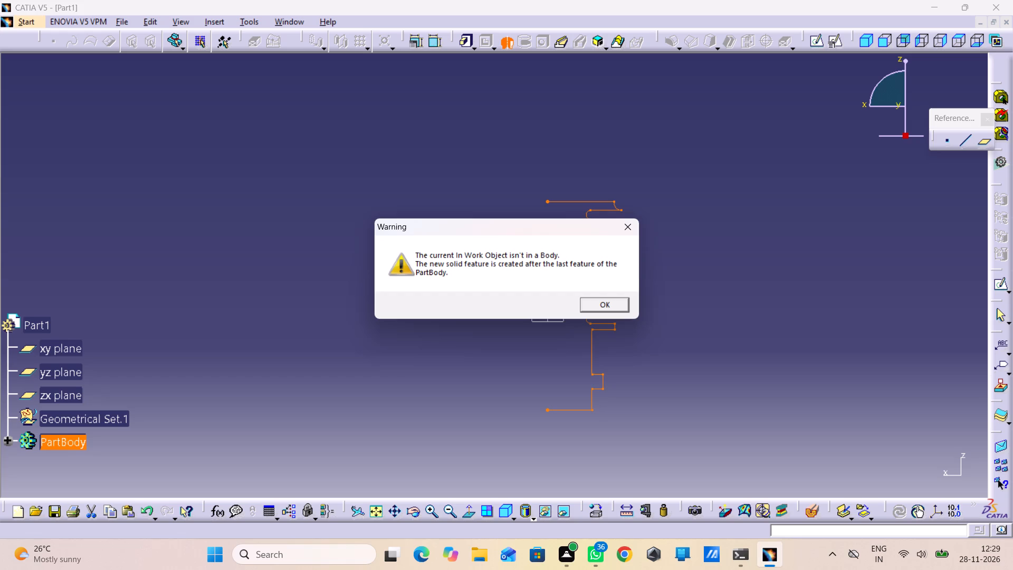
pyautogui.click(619, 302)
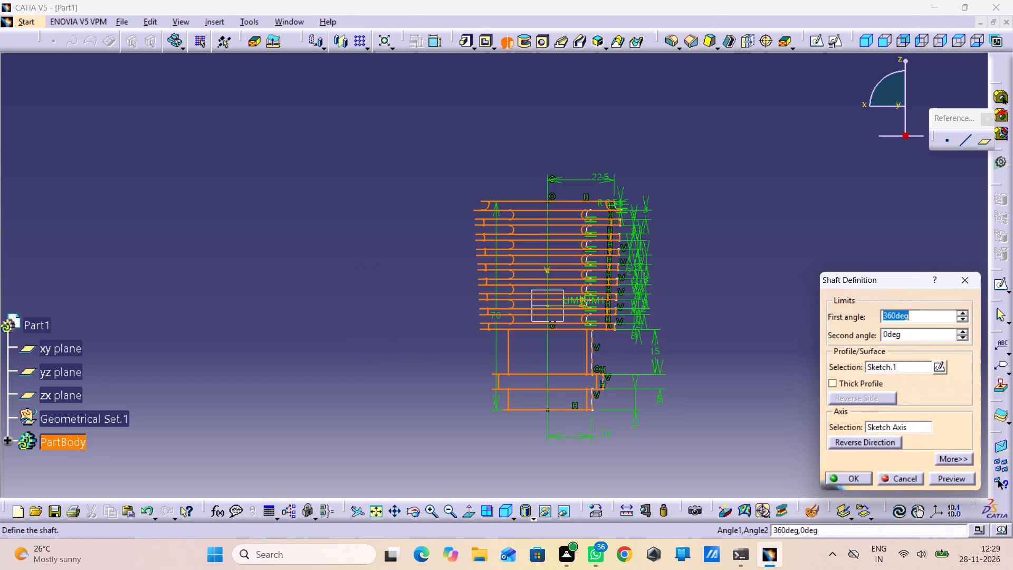
pyautogui.click(955, 478)
# Examine the shaft preview from several angles, checking the grooves, the concave top rim and the lower collar.
pyautogui.moveTo(605, 340); pyautogui.dragTo(482, 324, button='middle')
pyautogui.moveTo(599, 377); pyautogui.dragTo(482, 324, button='right')
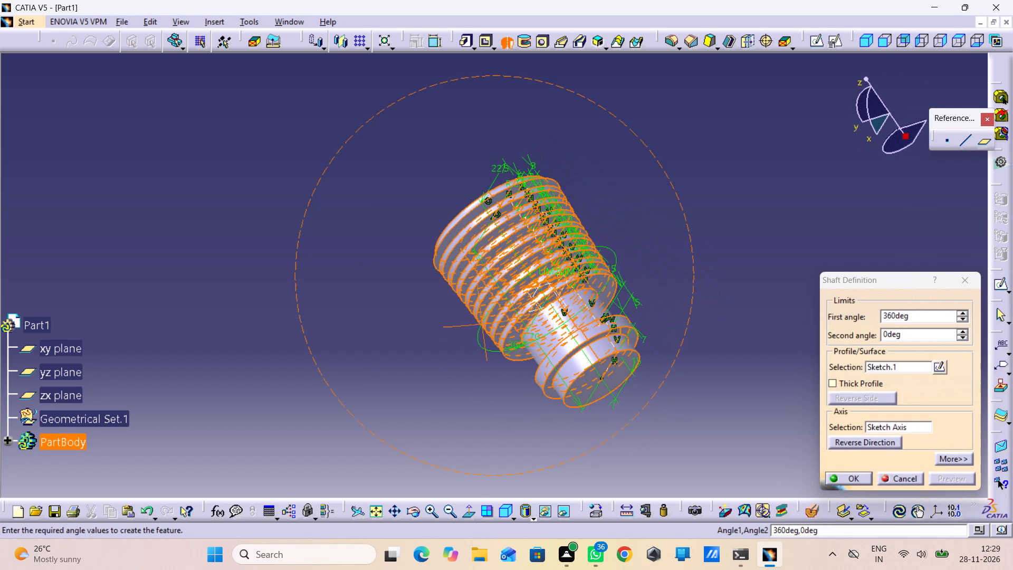
pyautogui.moveTo(482, 324); pyautogui.dragTo(482, 325, button='middle')
pyautogui.moveTo(482, 324); pyautogui.dragTo(482, 325, button='right')
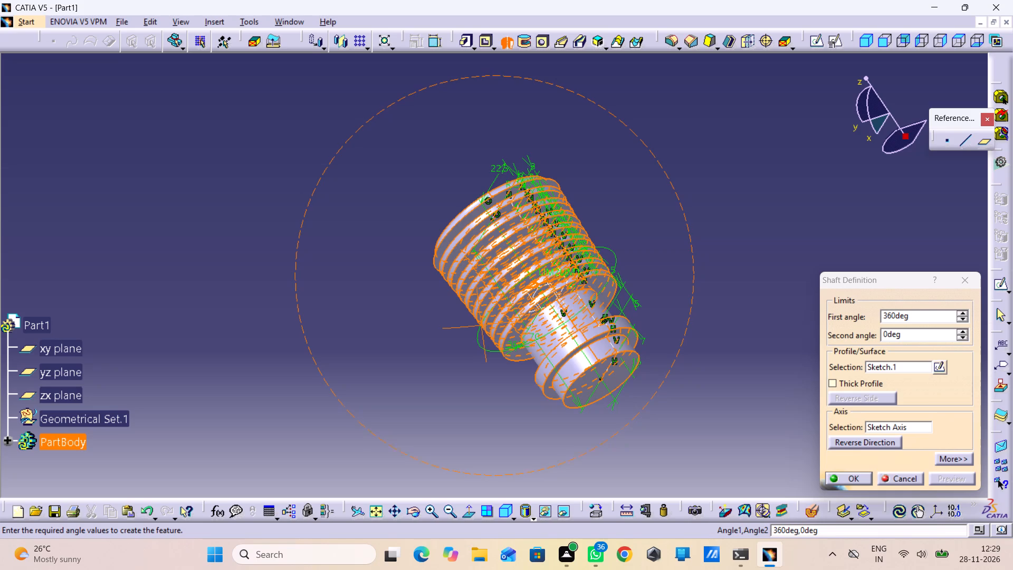
pyautogui.moveTo(537, 155); pyautogui.dragTo(546, 300, button='middle')
pyautogui.moveTo(538, 154); pyautogui.dragTo(546, 300, button='right')
pyautogui.moveTo(535, 292); pyautogui.dragTo(532, 153, button='middle')
pyautogui.rightClick(536, 292)
pyautogui.moveTo(474, 170); pyautogui.dragTo(530, 116, button='middle')
pyautogui.moveTo(474, 170); pyautogui.dragTo(530, 116, button='right')
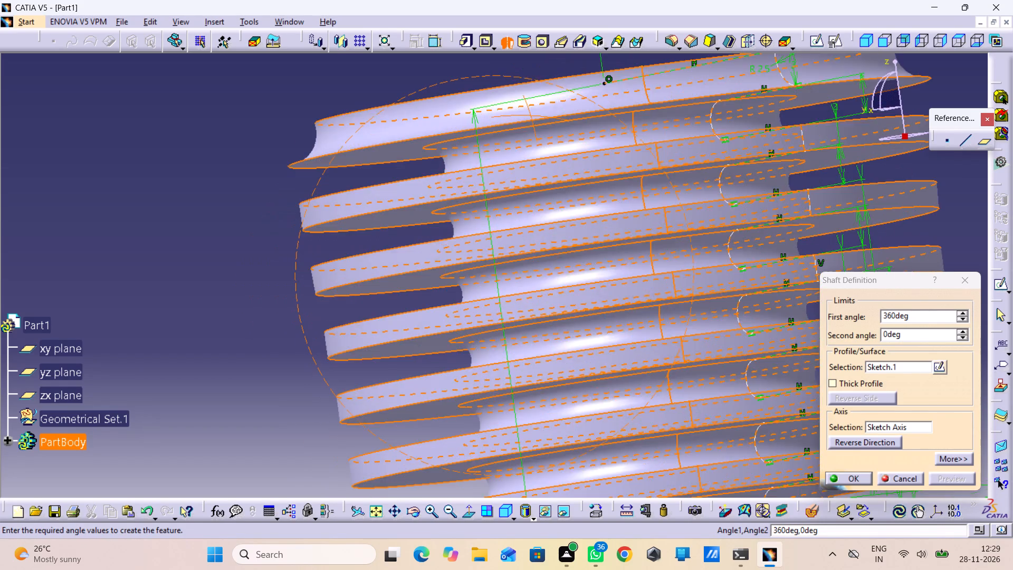
pyautogui.moveTo(530, 116); pyautogui.dragTo(548, 148, button='right')
pyautogui.moveTo(530, 116); pyautogui.dragTo(548, 149, button='middle')
pyautogui.moveTo(548, 149); pyautogui.dragTo(550, 207, button='middle')
pyautogui.rightClick(548, 149)
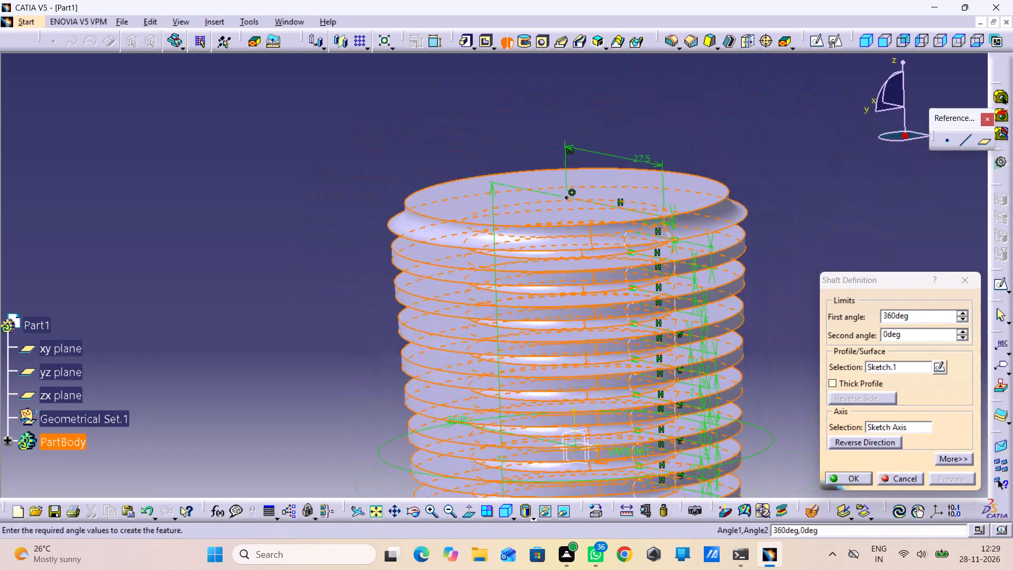
pyautogui.moveTo(550, 207); pyautogui.dragTo(553, 224, button='middle')
pyautogui.moveTo(553, 231); pyautogui.dragTo(553, 240, button='middle')
pyautogui.rightClick(553, 231)
pyautogui.moveTo(544, 258); pyautogui.dragTo(462, 179, button='middle')
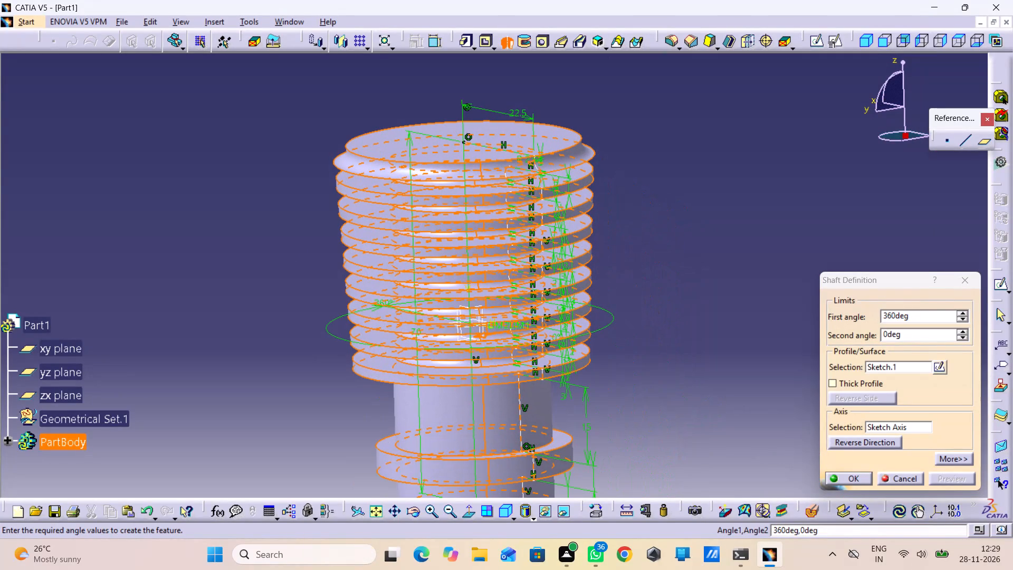
pyautogui.moveTo(844, 508); pyautogui.dragTo(844, 502)
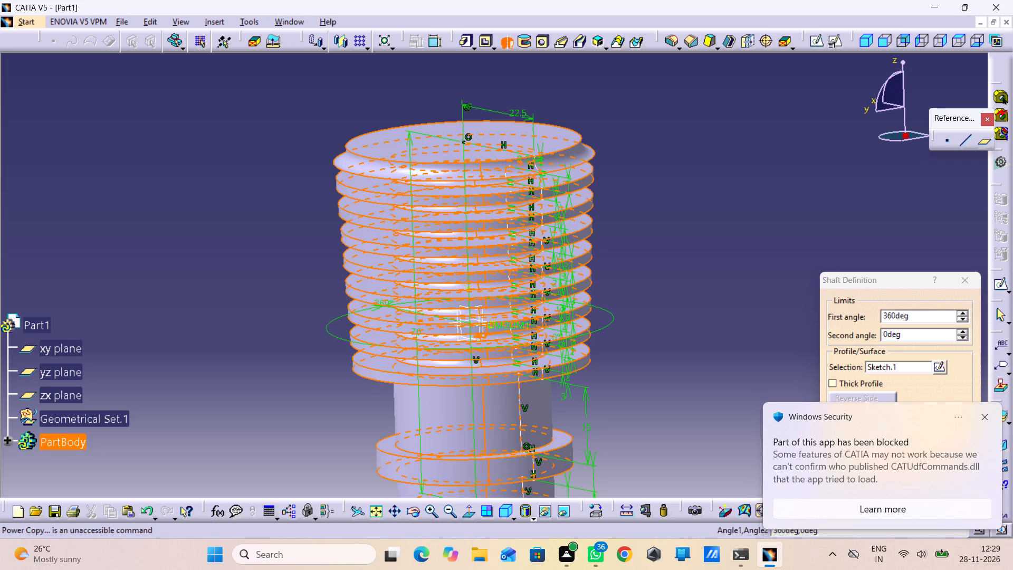
pyautogui.click(987, 416)
# Create the previewed 360-degree shaft.
pyautogui.click(852, 478)
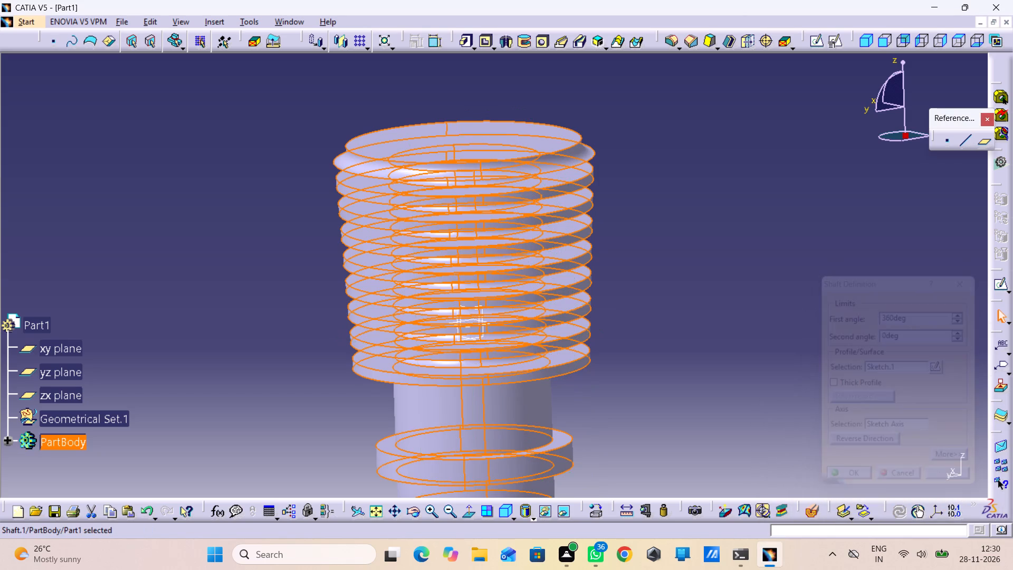
pyautogui.click(771, 386)
# Examine the finished solid from above and from the side, including its top face, grooves and lower collar.
pyautogui.moveTo(432, 235); pyautogui.dragTo(506, 391, button='middle')
pyautogui.moveTo(432, 235); pyautogui.dragTo(506, 391, button='right')
pyautogui.scroll(-1, 432, 235)
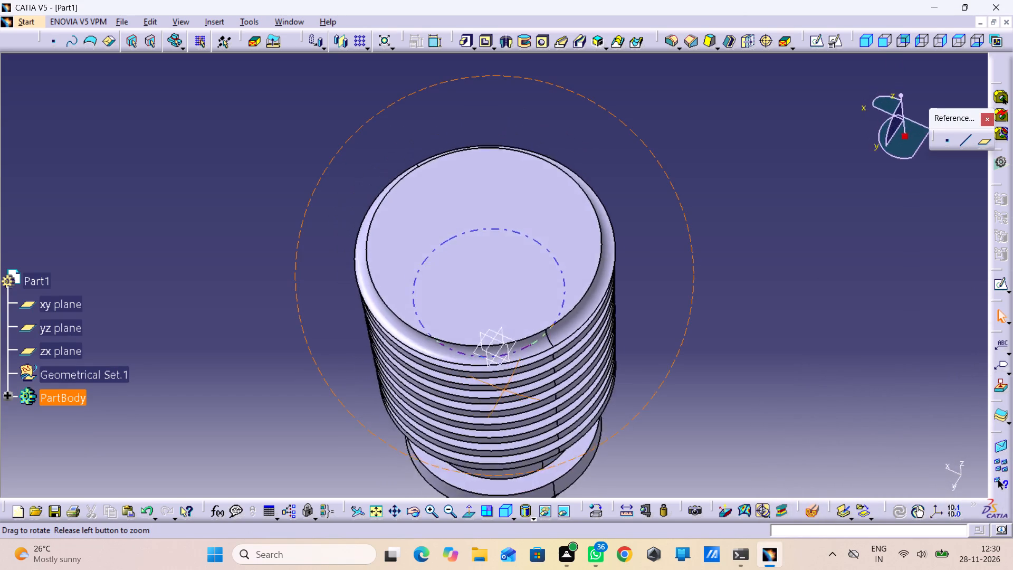
pyautogui.moveTo(506, 391); pyautogui.dragTo(671, 211, button='right')
pyautogui.moveTo(506, 391); pyautogui.dragTo(671, 211, button='middle')
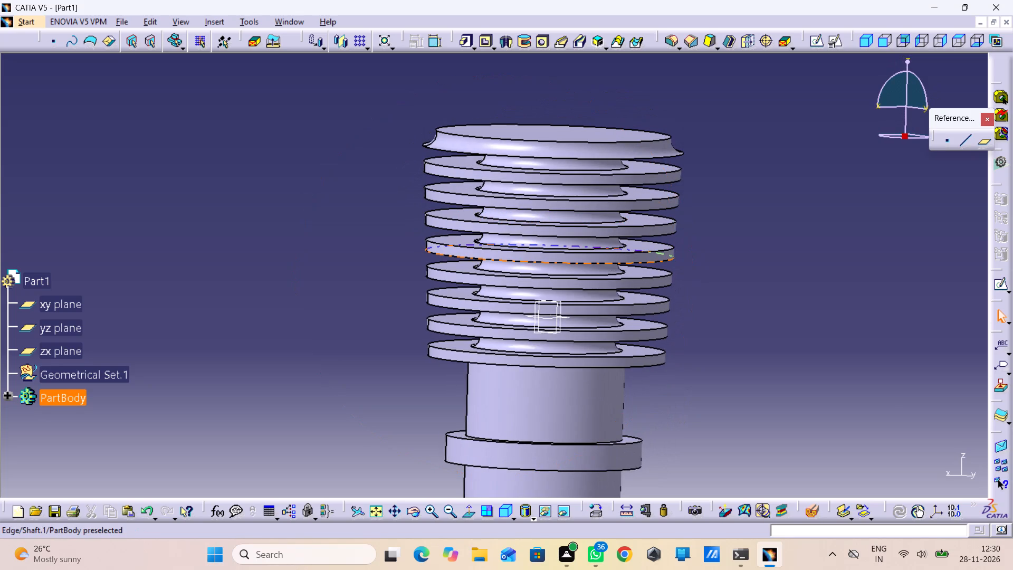
pyautogui.moveTo(633, 262); pyautogui.dragTo(565, 208, button='middle')
pyautogui.moveTo(563, 210); pyautogui.dragTo(574, 263, button='middle')
pyautogui.moveTo(563, 210); pyautogui.dragTo(574, 263, button='right')
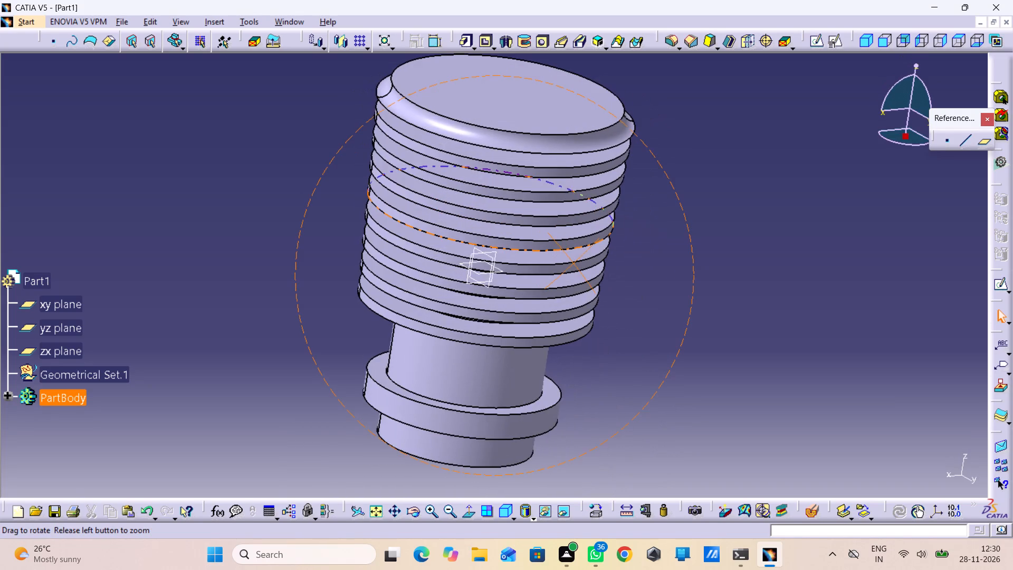
pyautogui.moveTo(574, 263); pyautogui.dragTo(576, 269, button='right')
pyautogui.moveTo(574, 263); pyautogui.dragTo(576, 269, button='middle')
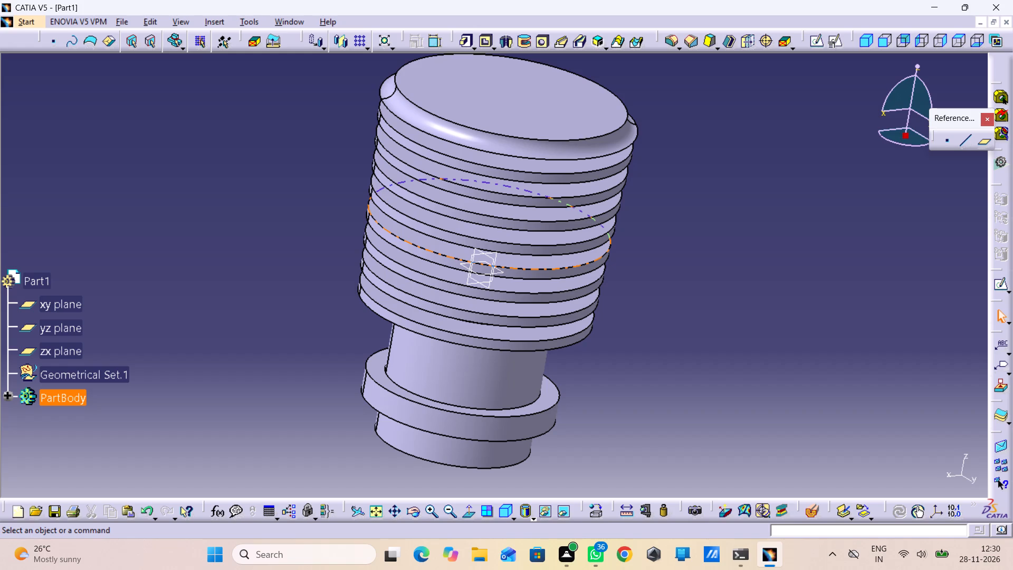
# Open a sketch on the shaft's flat top face and draw a circle of about 11.5 mm radius centred on the origin.
pyautogui.moveTo(534, 156); pyautogui.dragTo(530, 164, button='middle')
pyautogui.moveTo(534, 156); pyautogui.dragTo(530, 164, button='right')
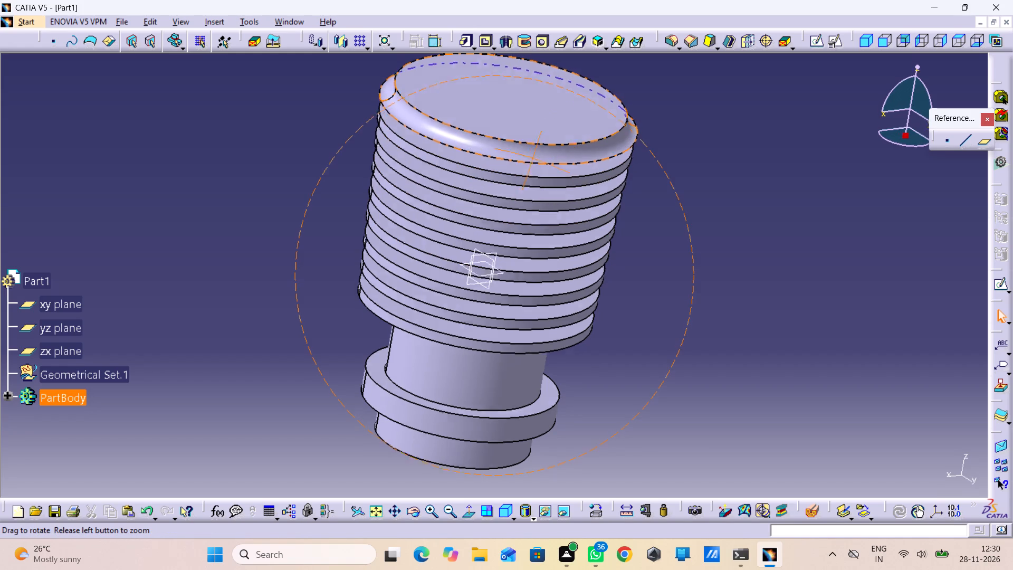
pyautogui.moveTo(530, 164); pyautogui.dragTo(484, 346, button='middle')
pyautogui.moveTo(530, 164); pyautogui.dragTo(484, 346, button='right')
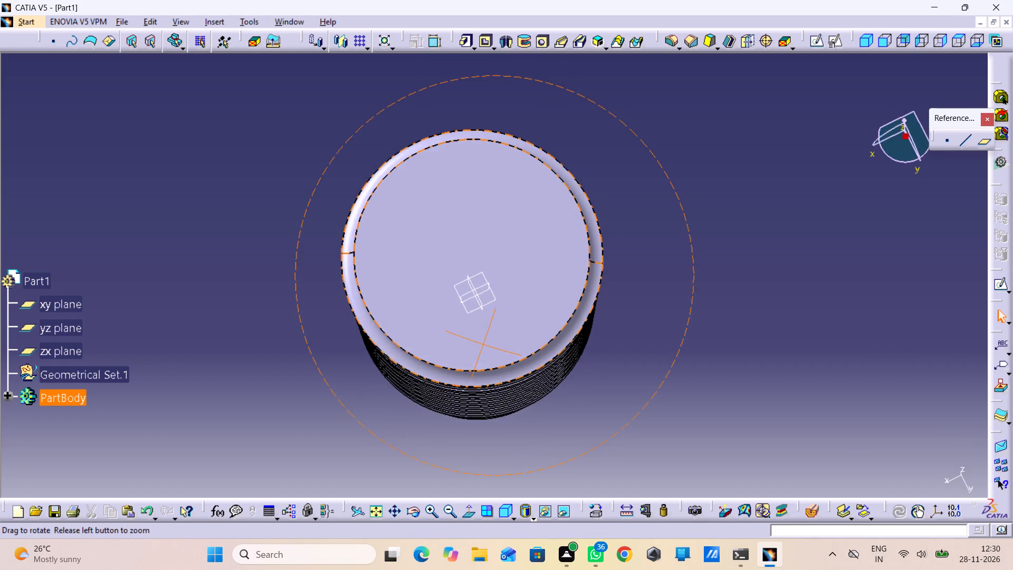
pyautogui.moveTo(484, 346); pyautogui.dragTo(488, 367, button='right')
pyautogui.moveTo(484, 346); pyautogui.dragTo(488, 367, button='middle')
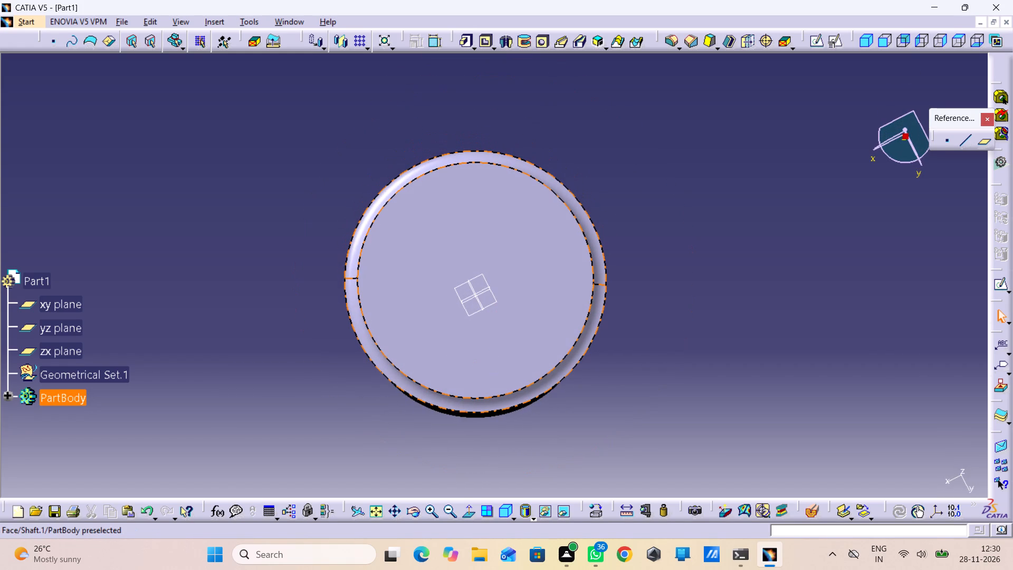
pyautogui.click(546, 279)
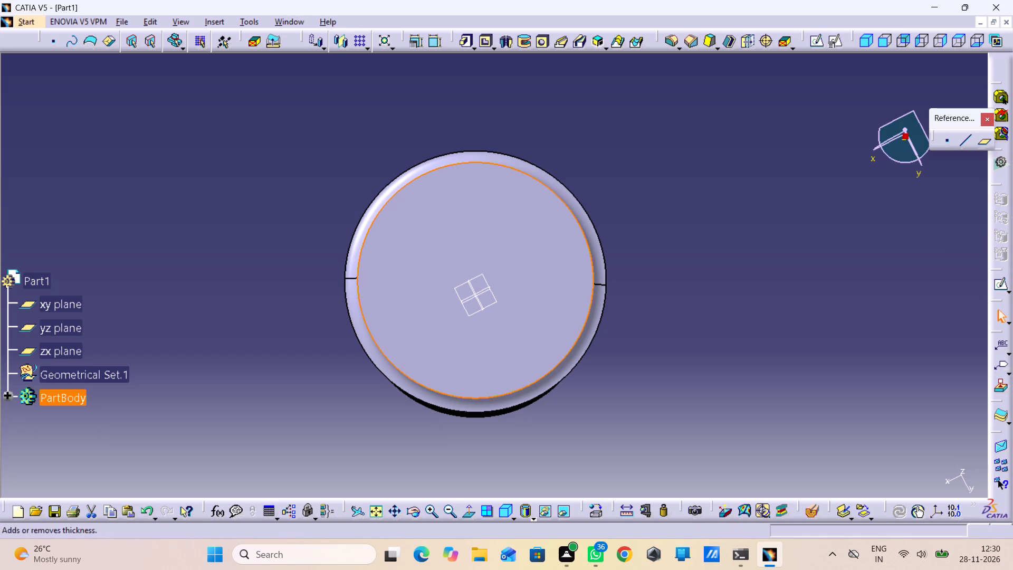
pyautogui.click(815, 43)
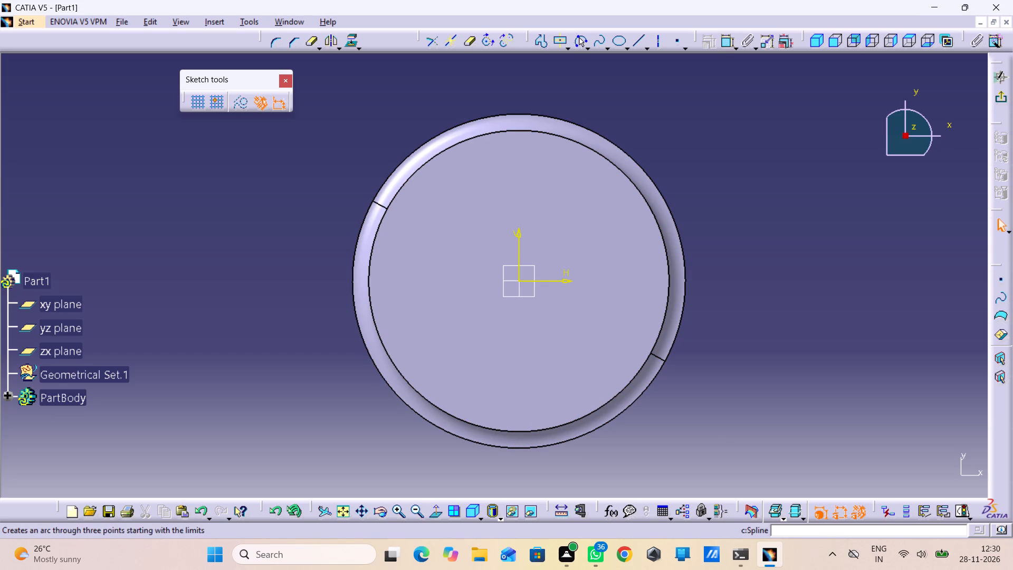
pyautogui.click(589, 47)
pyautogui.click(599, 68)
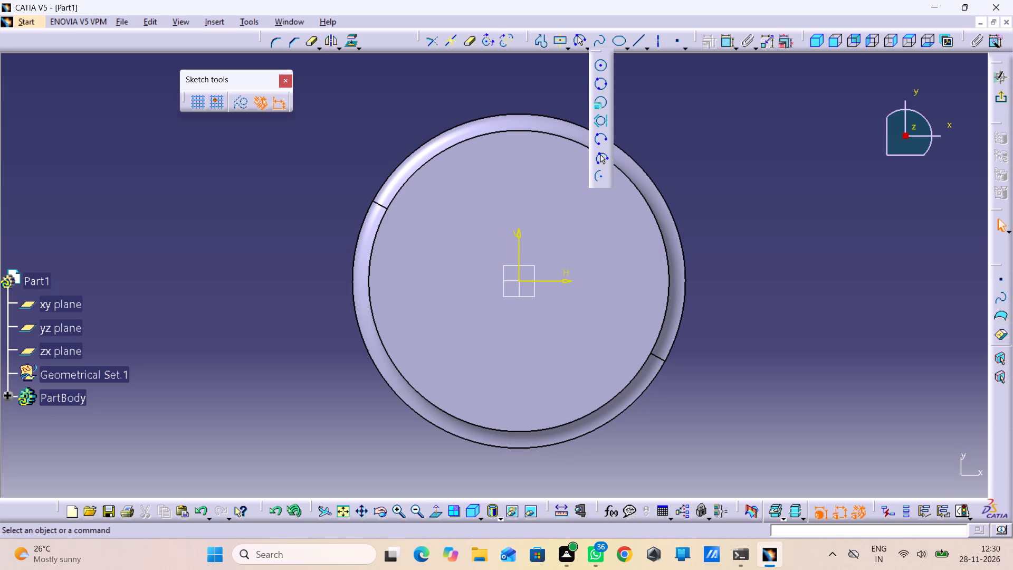
pyautogui.click(519, 279)
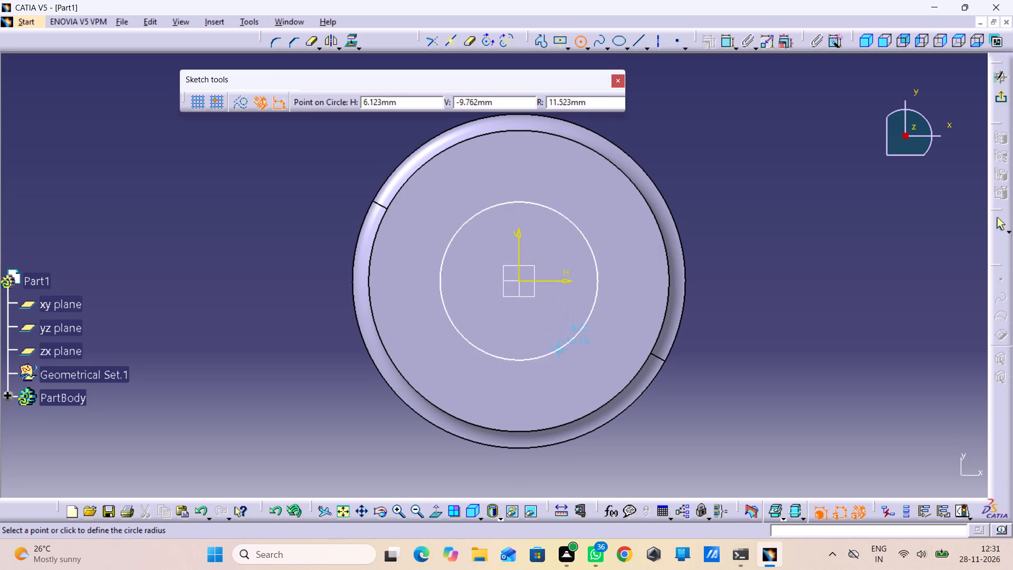
pyautogui.click(559, 347)
pyautogui.click(546, 39)
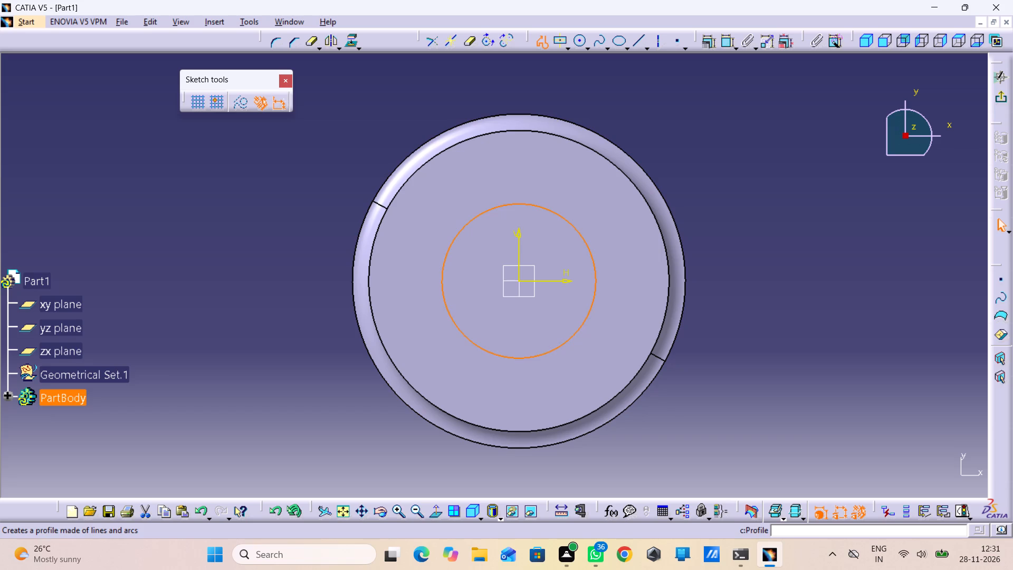
# Add a diameter dimension to the circle and set it to 40 mm.
pyautogui.click(729, 41)
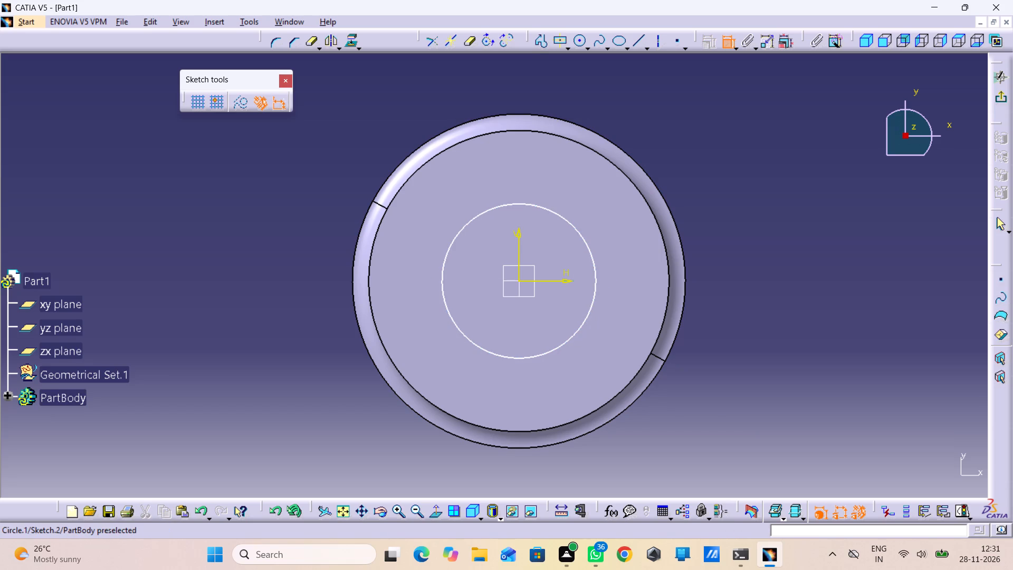
pyautogui.click(587, 248)
pyautogui.click(825, 242)
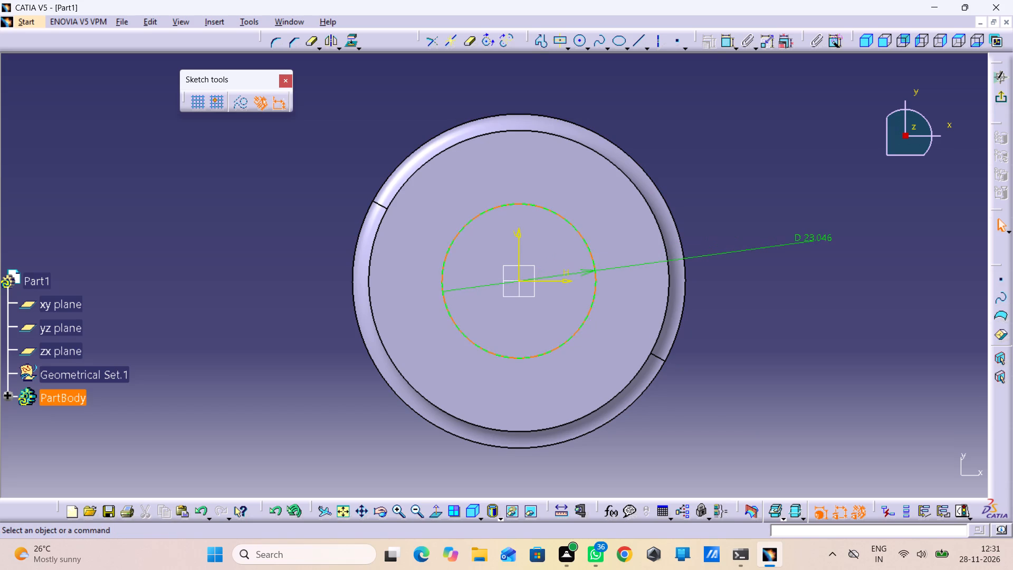
pyautogui.doubleClick(809, 239)
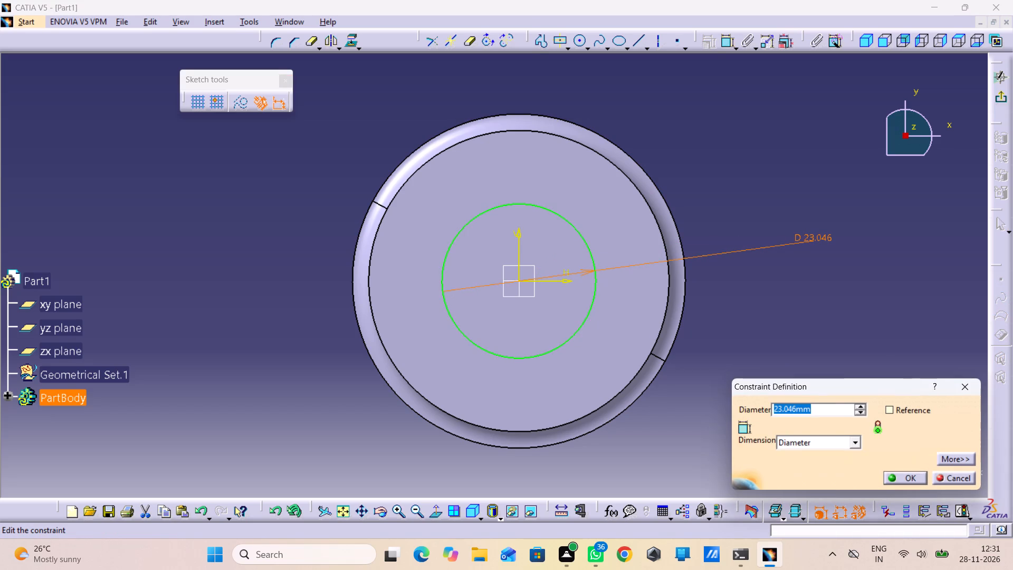
pyautogui.write('40')
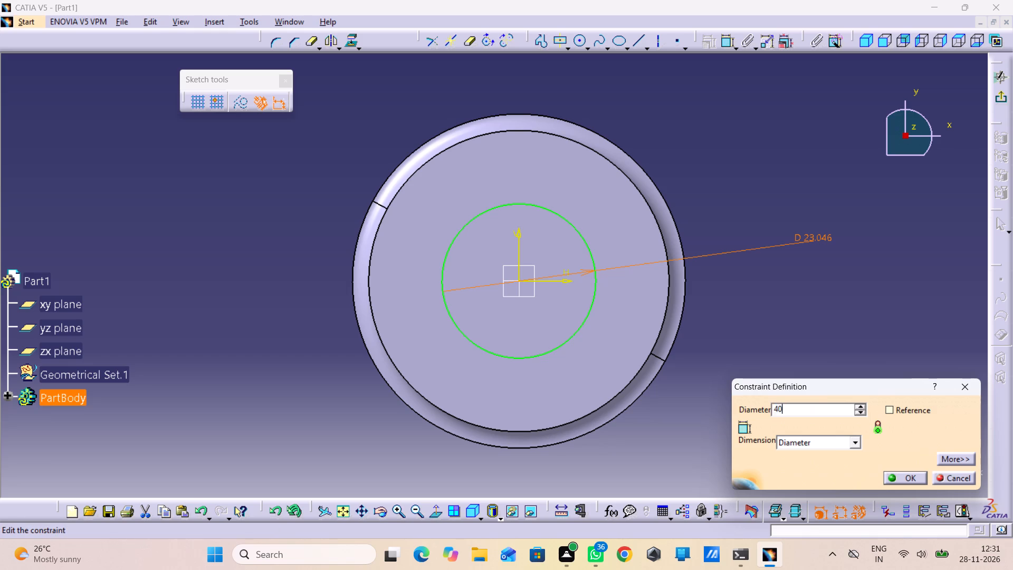
pyautogui.press('Return')
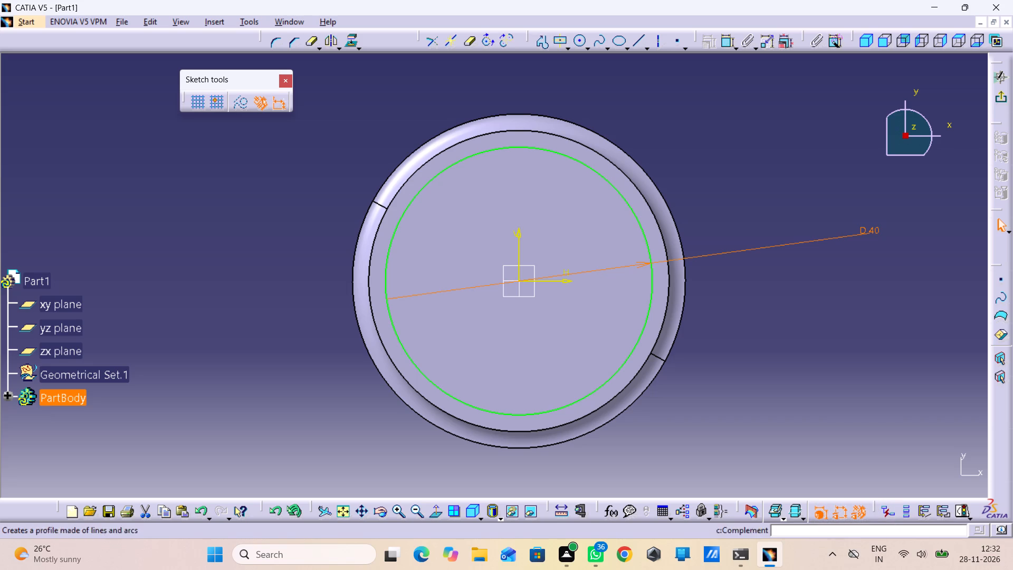
# Draw a small circle of about 2.3 mm radius centred on the upper-right arc of the 40 mm circle.
pyautogui.click(579, 41)
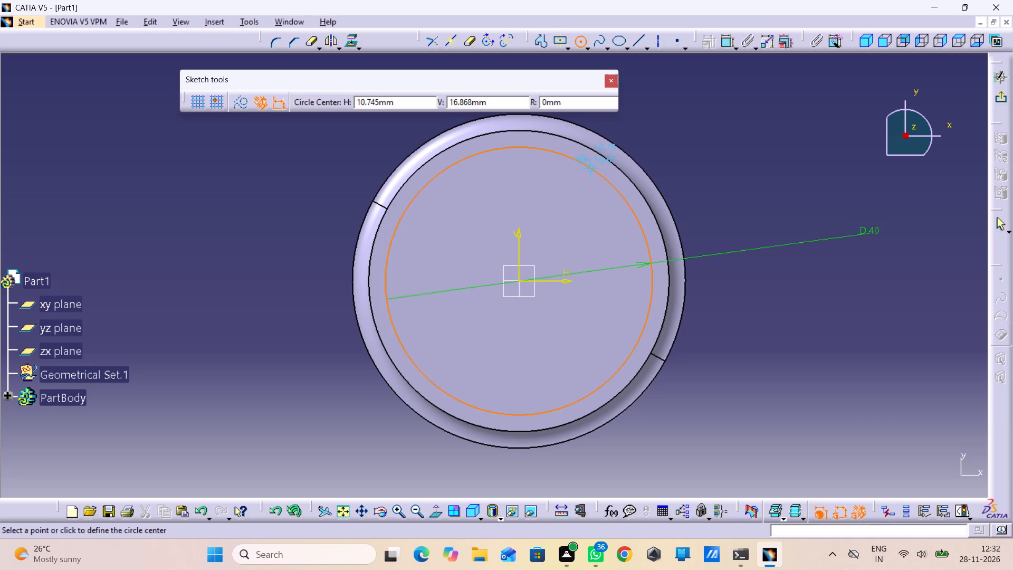
pyautogui.click(591, 172)
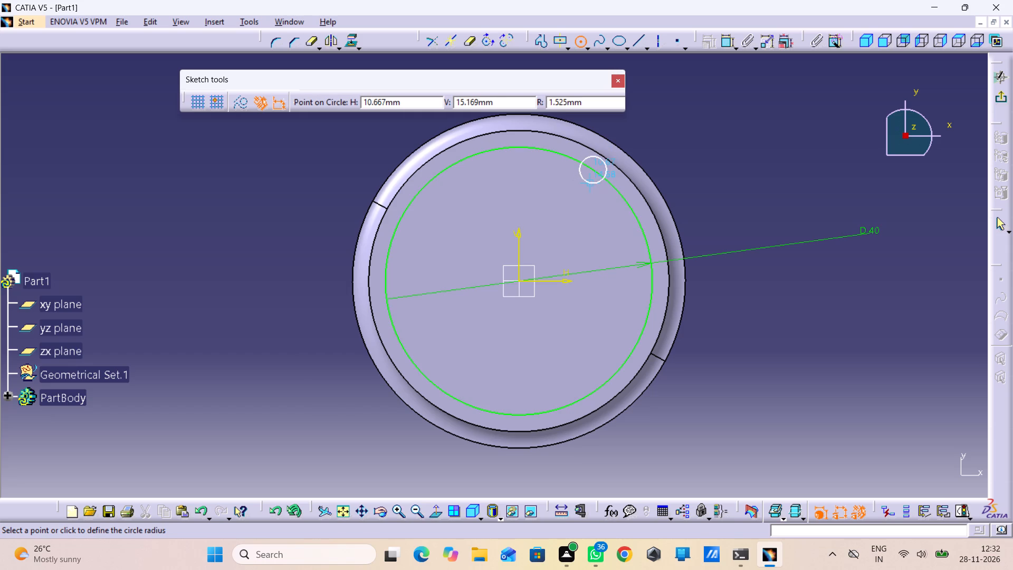
pyautogui.click(590, 185)
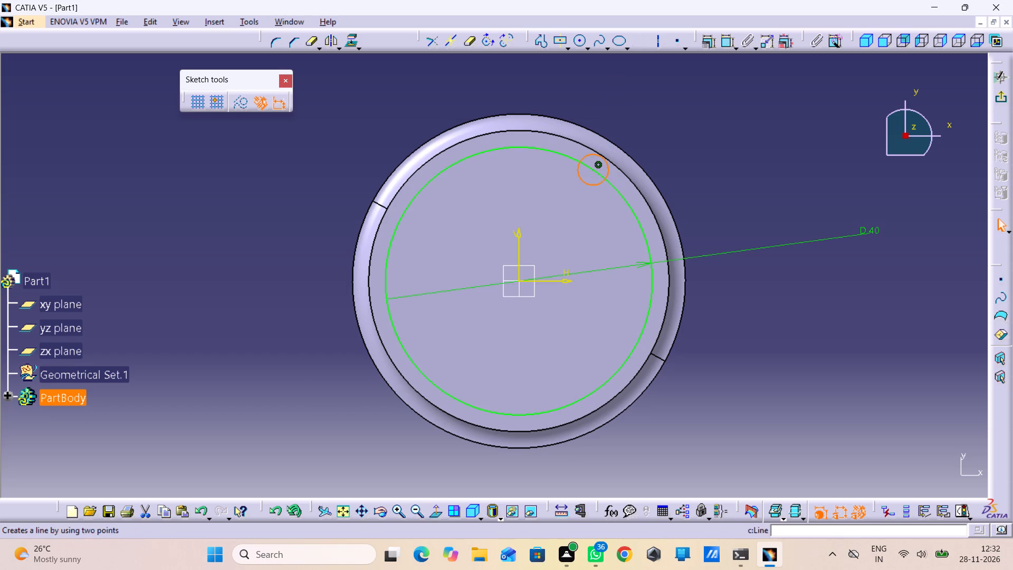
# Add a diameter dimension to the small circle and set it to 4 mm.
pyautogui.click(727, 42)
pyautogui.click(666, 127)
pyautogui.click(664, 116)
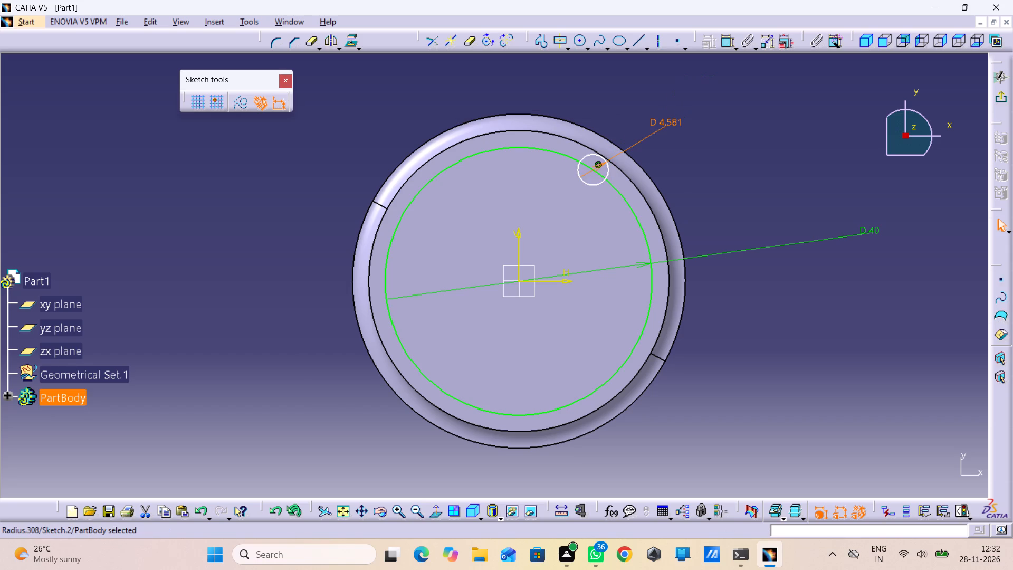
pyautogui.doubleClick(656, 127)
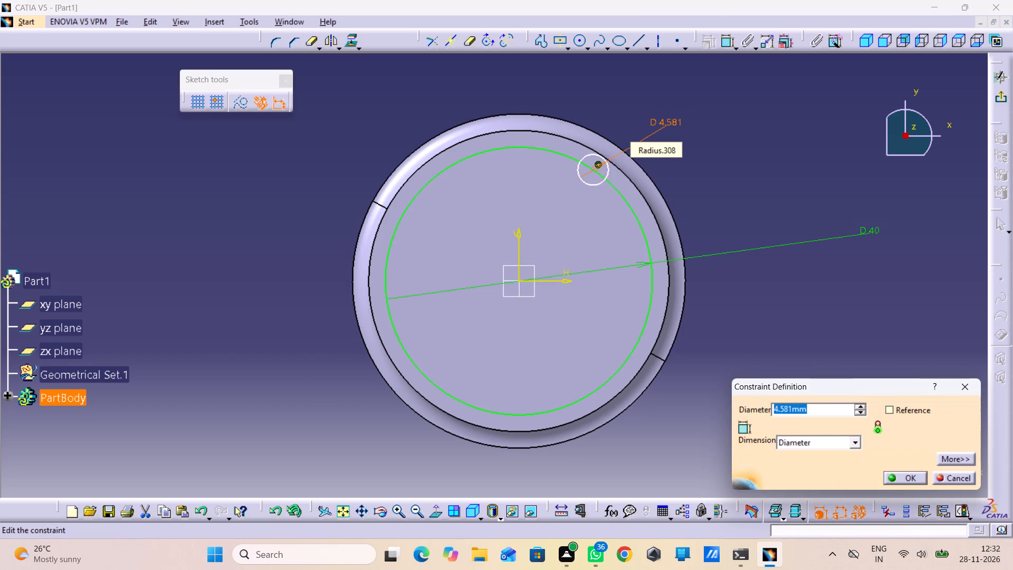
pyautogui.press('4')
pyautogui.press('Return')
# Switch the small circle's size dimension from diameter to radius.
pyautogui.doubleClick(656, 128)
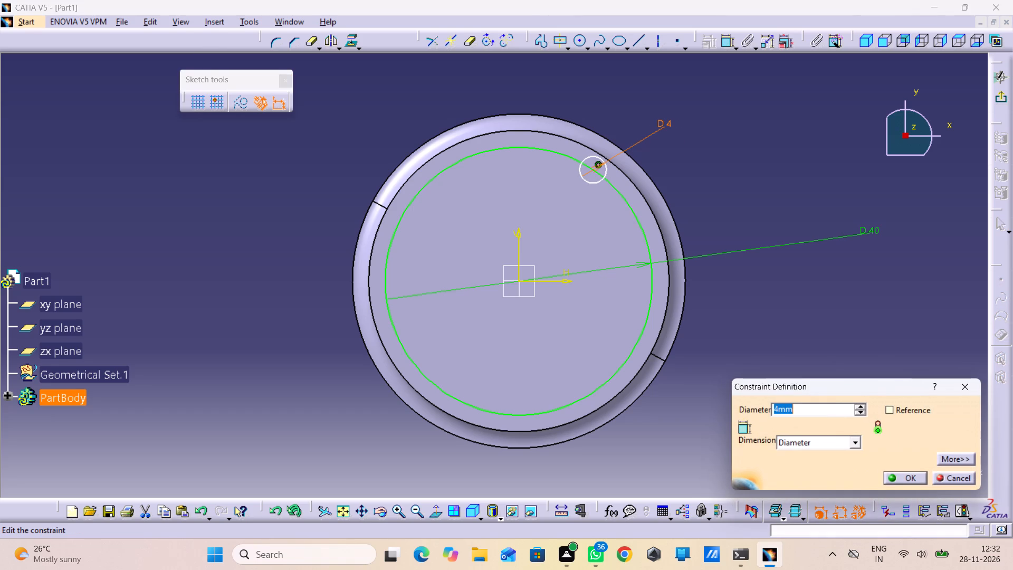
pyautogui.click(811, 433)
pyautogui.click(804, 442)
pyautogui.click(799, 459)
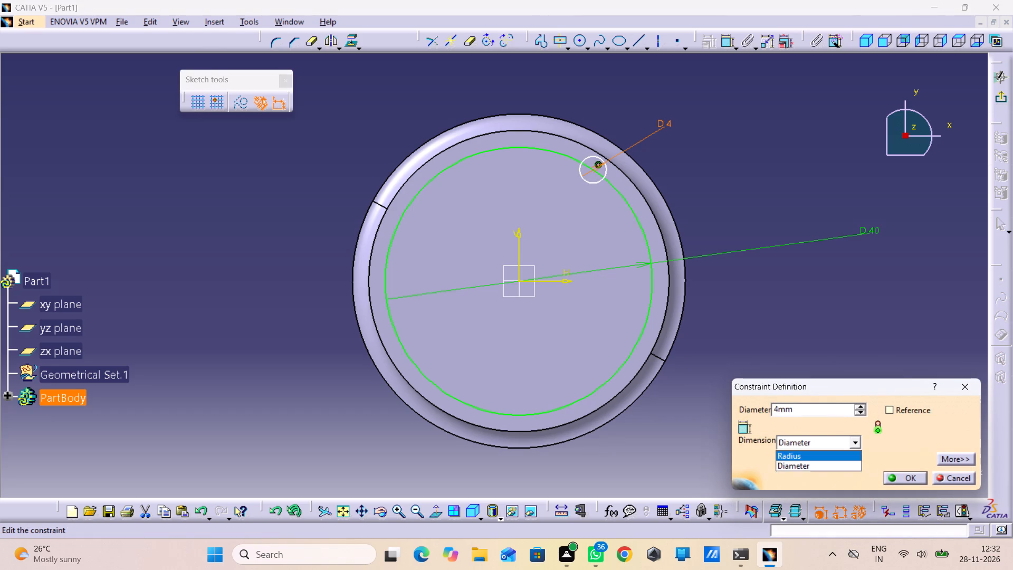
pyautogui.click(824, 320)
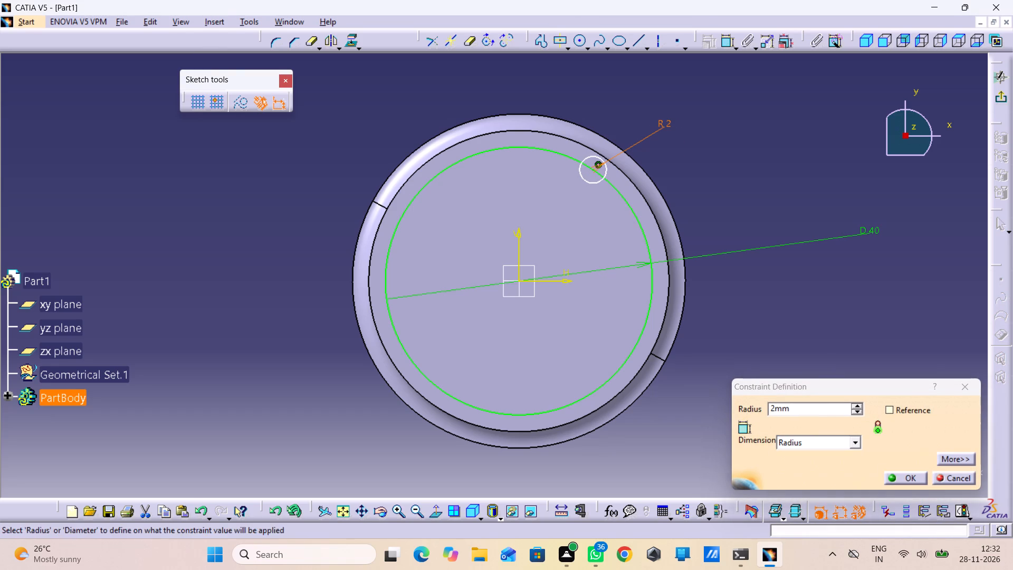
pyautogui.click(892, 483)
# Dimension the vertical distance between the small circle's centre and the sketch's horizontal axis, placing it outside the body's outline.
pyautogui.doubleClick(729, 42)
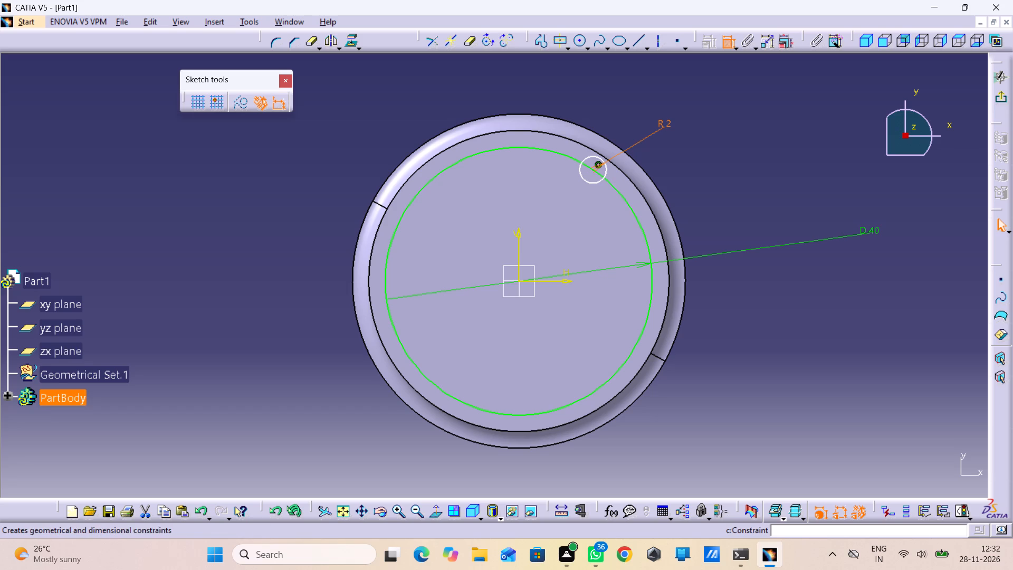
pyautogui.click(594, 170)
pyautogui.click(566, 283)
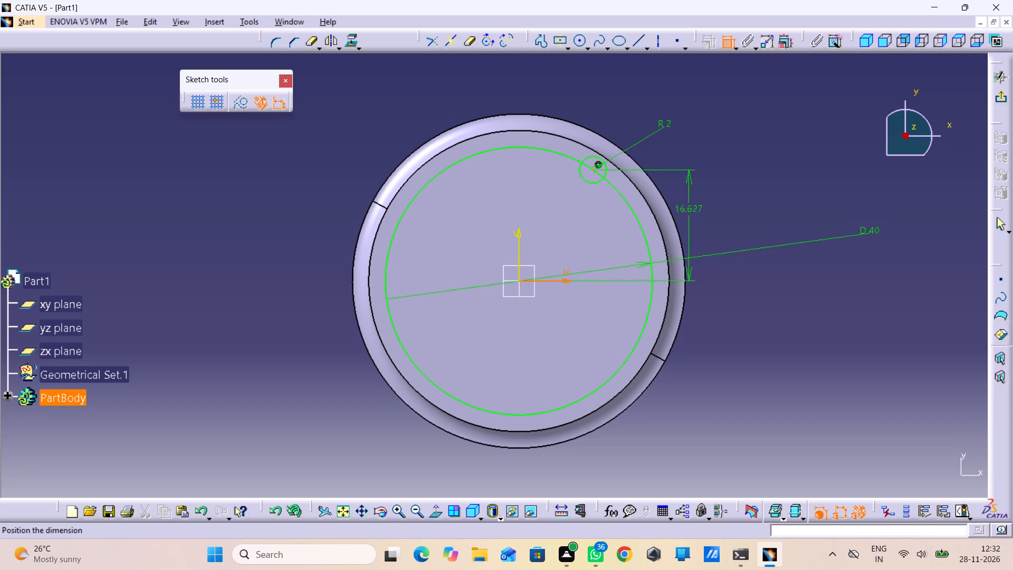
pyautogui.click(720, 213)
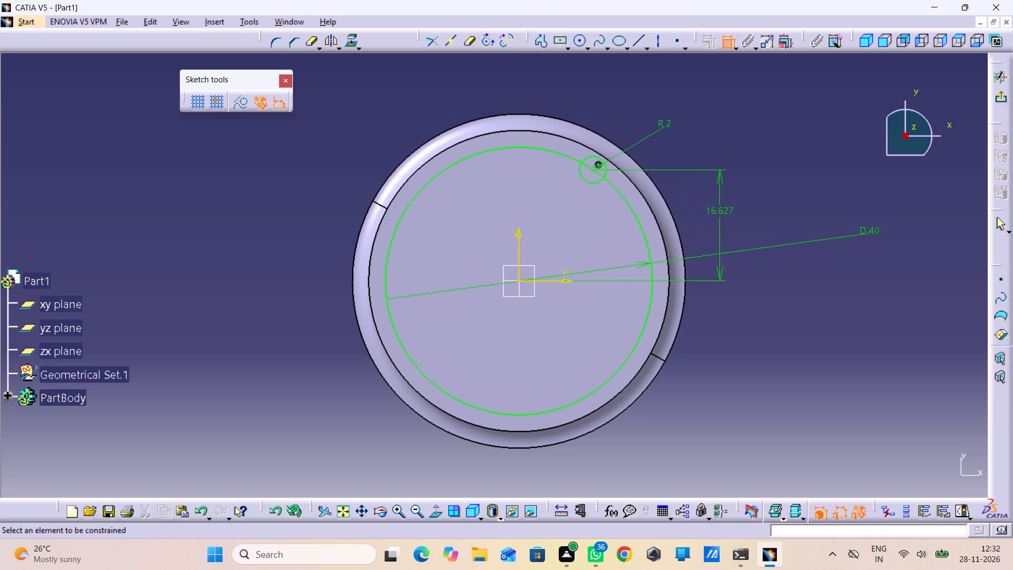
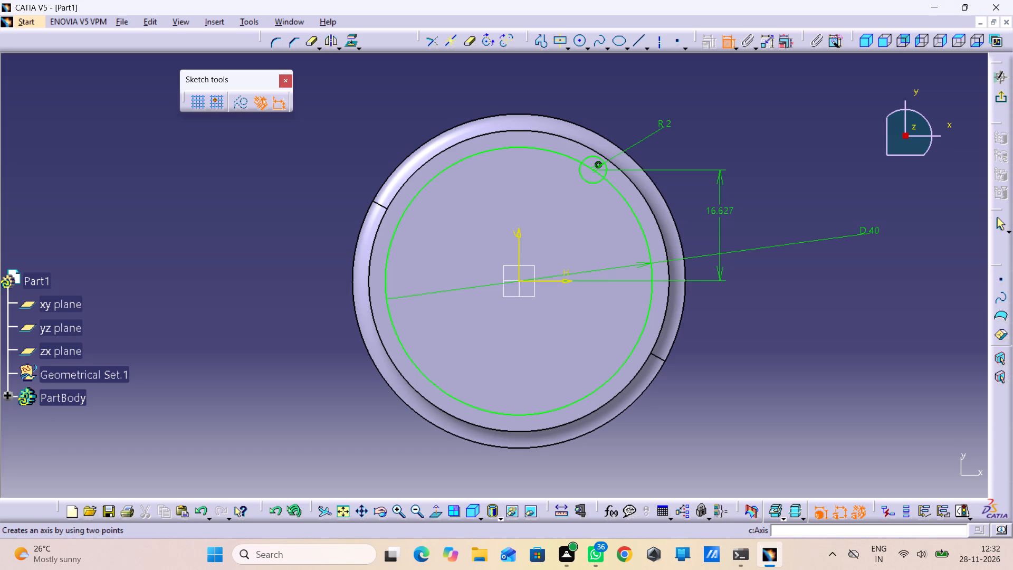
# Set the small circle's centre distance from the horizontal sketch axis to 16 mm.
pyautogui.doubleClick(721, 210)
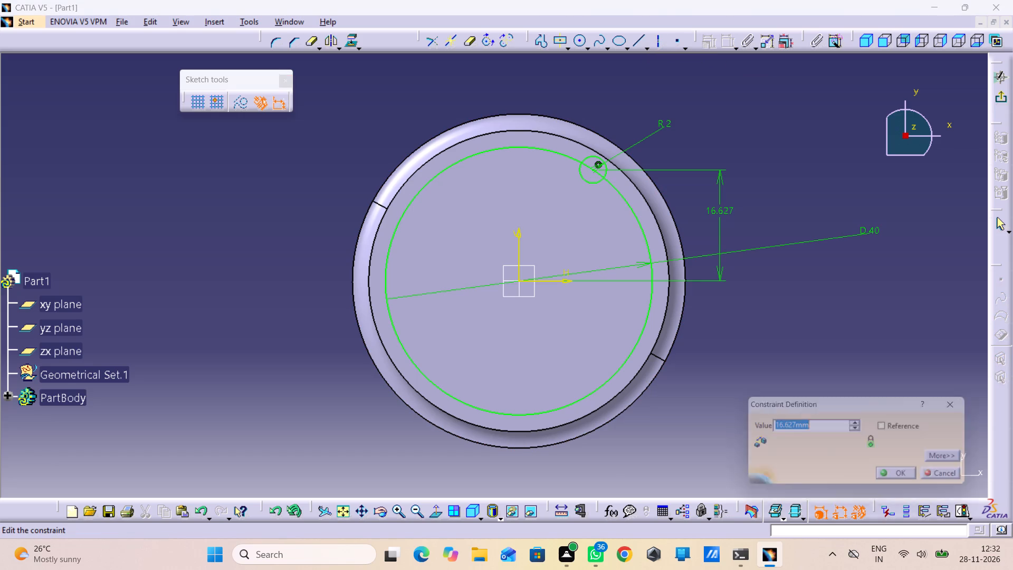
pyautogui.write('16')
pyautogui.press('Return')
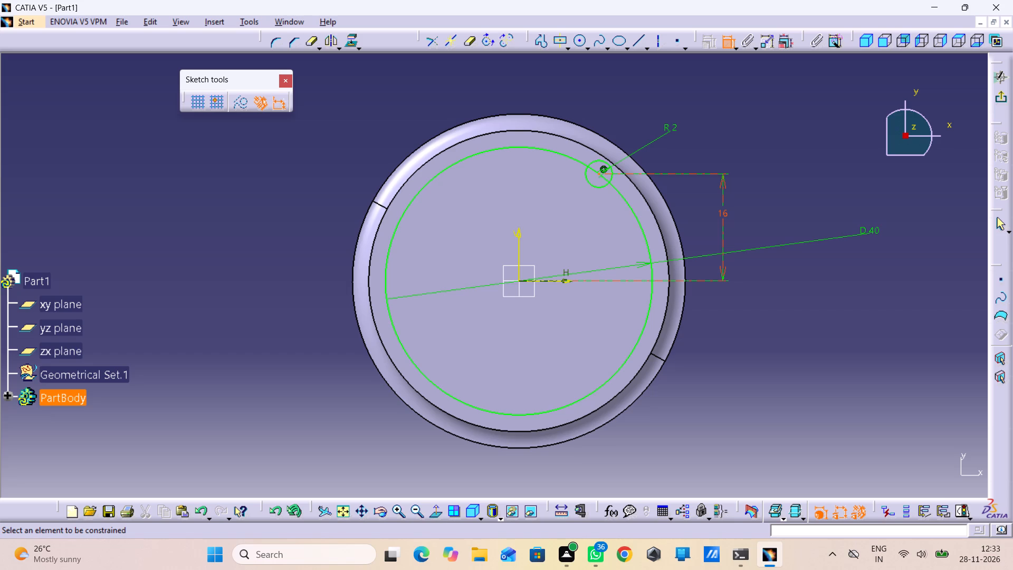
pyautogui.click(730, 43)
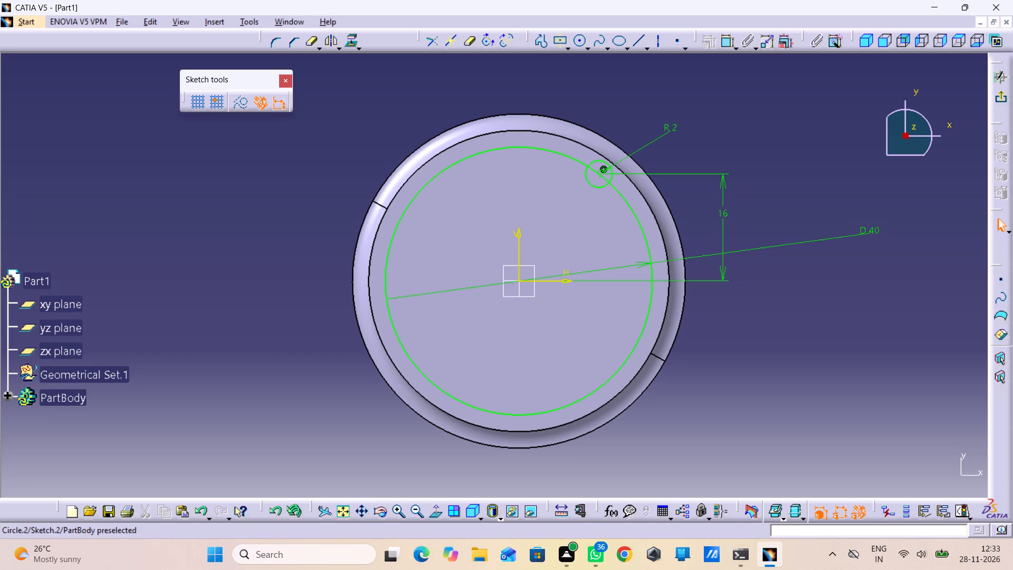
# Mirror the R 2 circle about the vertical sketch axis, and mirror both circles about the horizontal axis.
pyautogui.keyDown('shift'); pyautogui.click(606, 165); pyautogui.keyUp('shift')
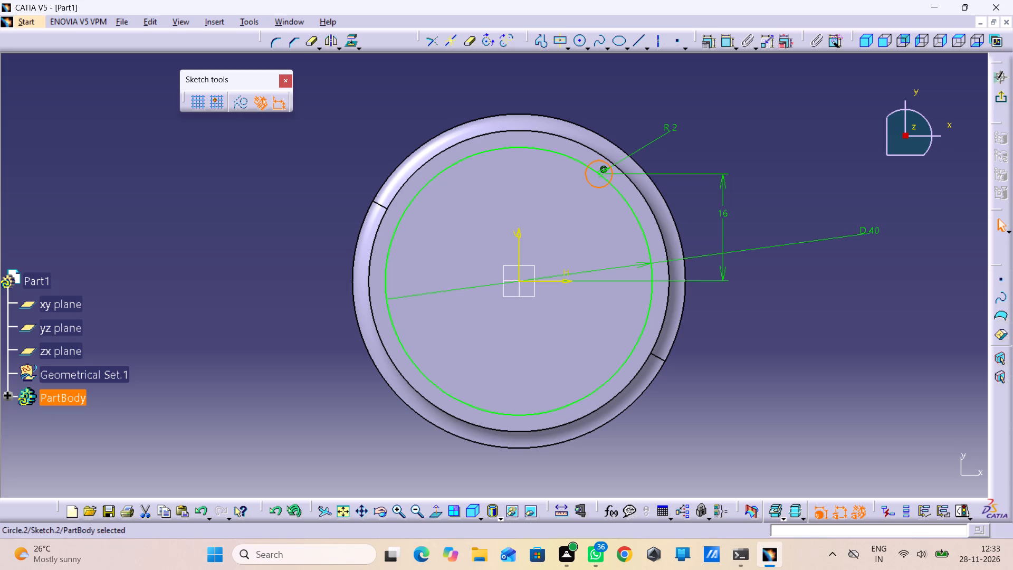
pyautogui.click(328, 44)
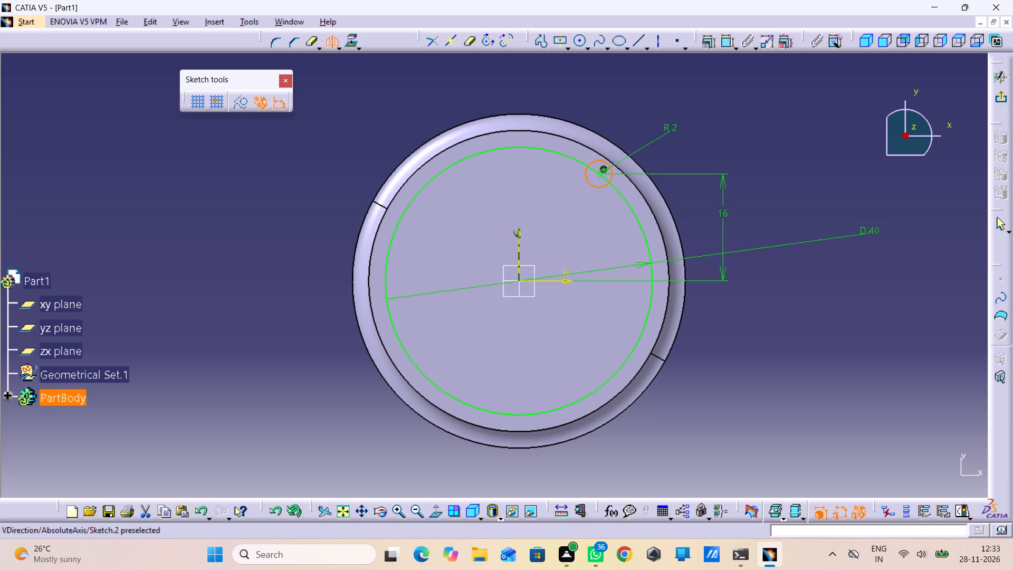
pyautogui.click(521, 235)
pyautogui.keyDown('ctrl'); pyautogui.click(593, 183); pyautogui.keyUp('ctrl')
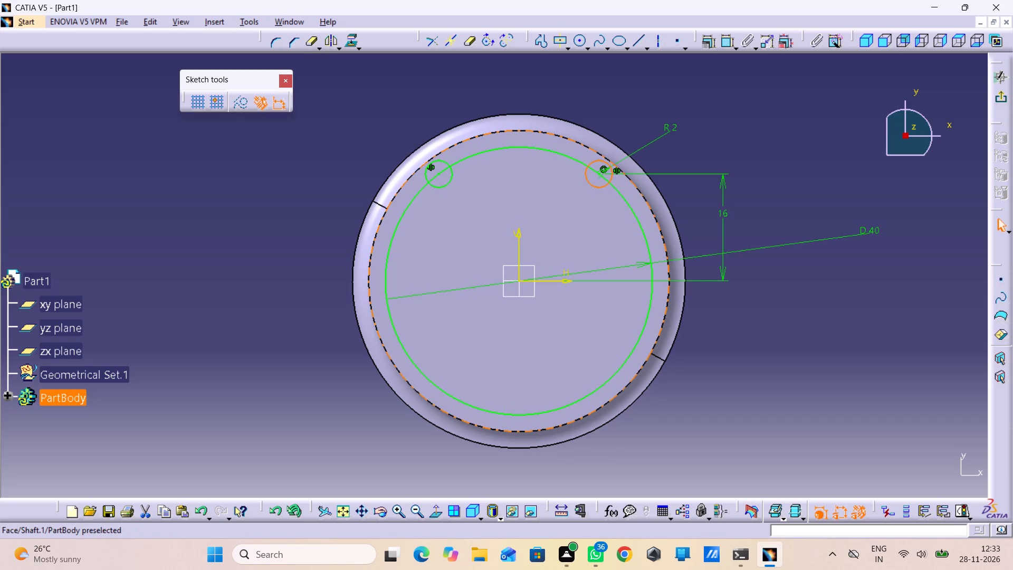
pyautogui.keyDown('ctrl'); pyautogui.click(454, 174); pyautogui.keyUp('ctrl')
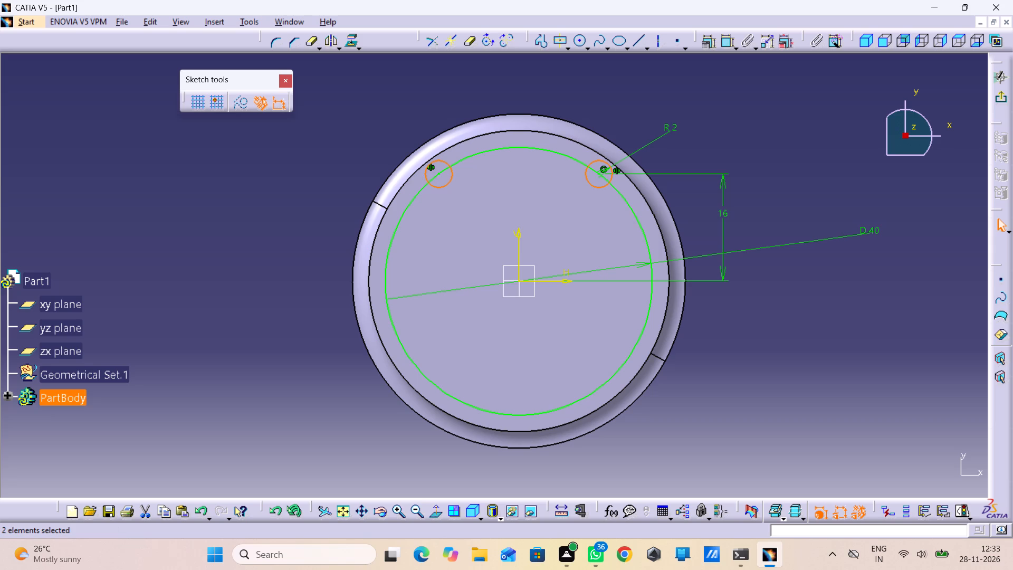
pyautogui.click(329, 33)
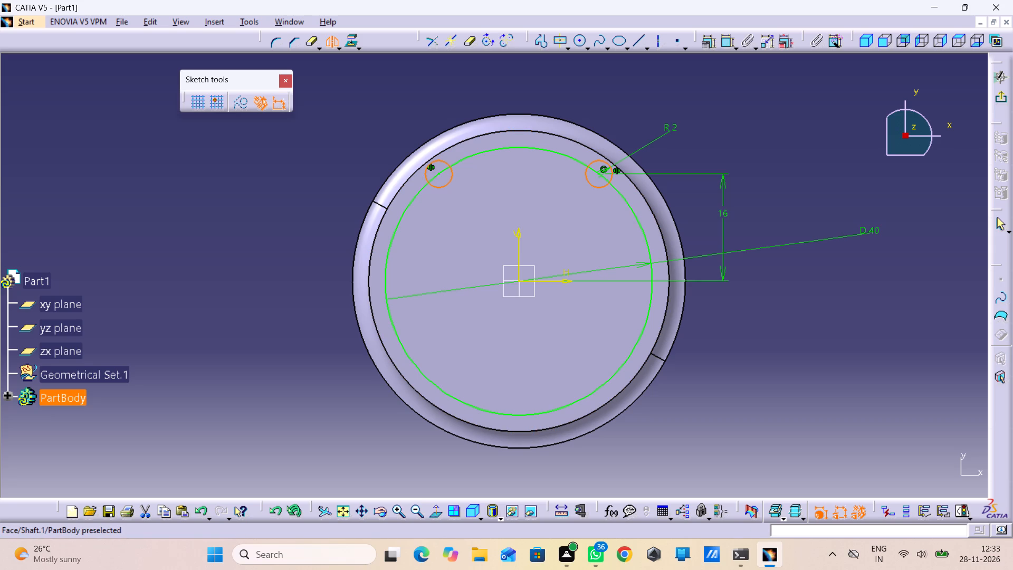
pyautogui.click(550, 281)
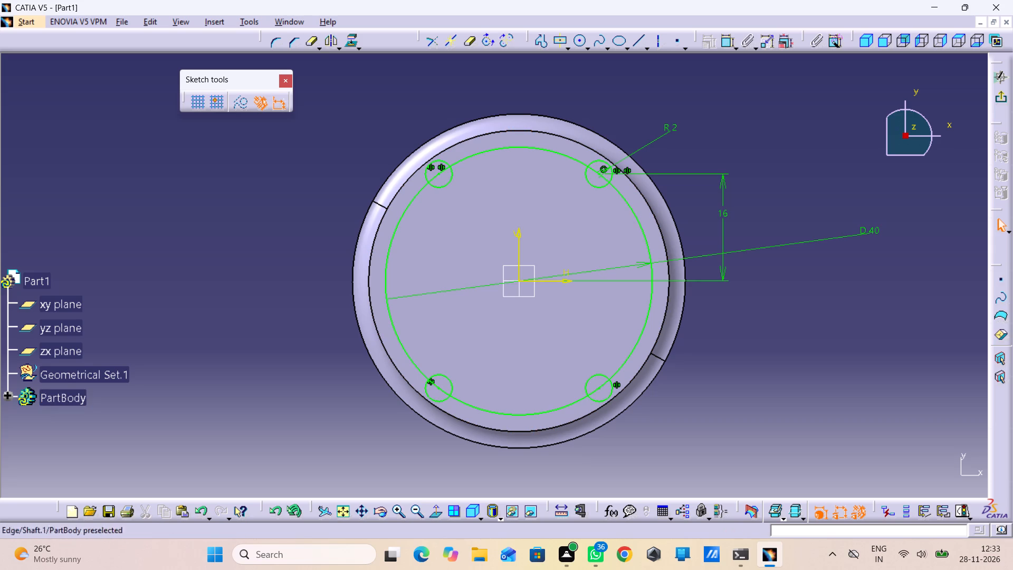
# Delete the 40 mm diameter circle from the sketch.
pyautogui.rightClick(633, 208)
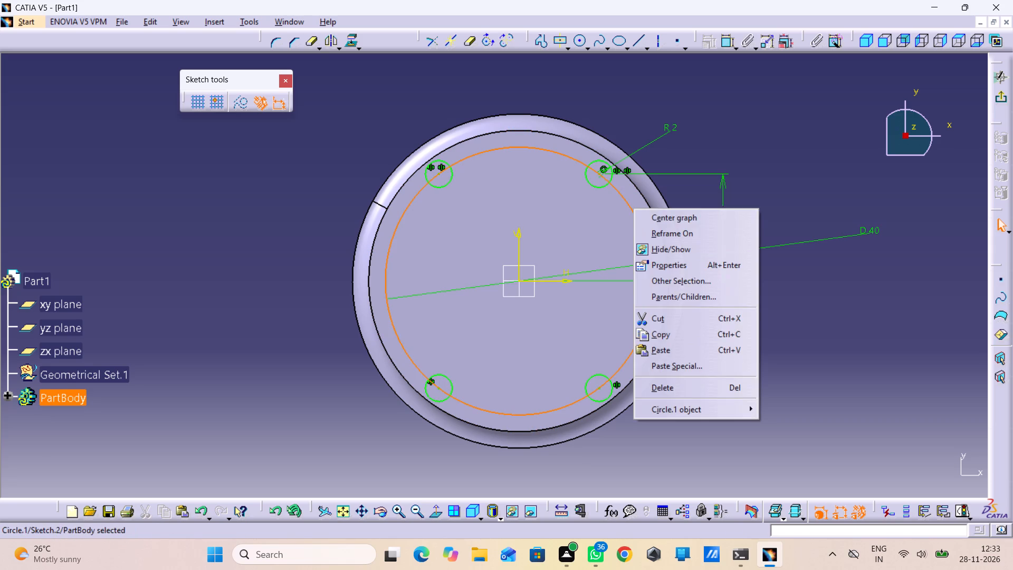
pyautogui.click(654, 391)
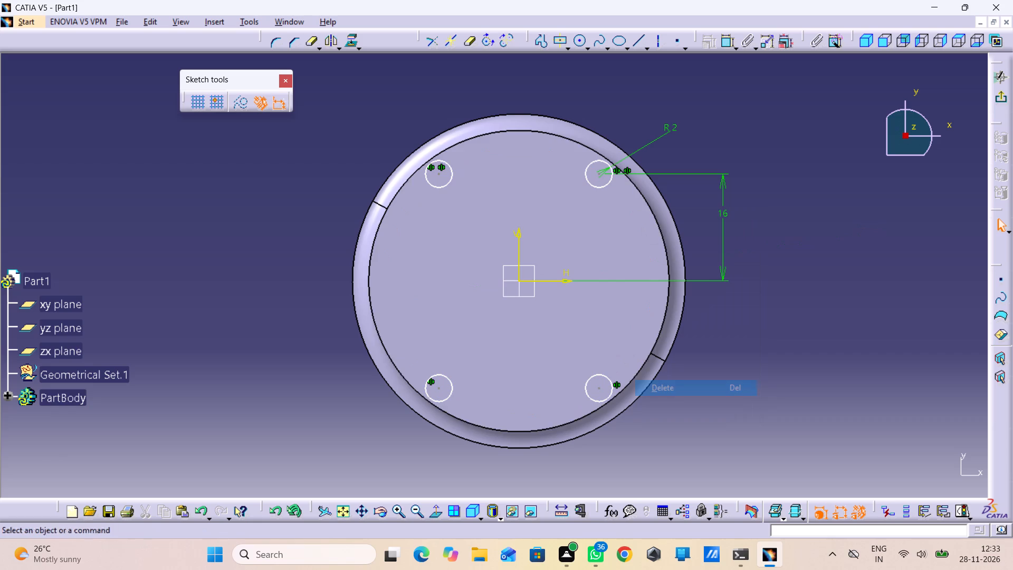
# Sketch a large circle centred on the origin with a radius of about 56 mm.
pyautogui.click(580, 44)
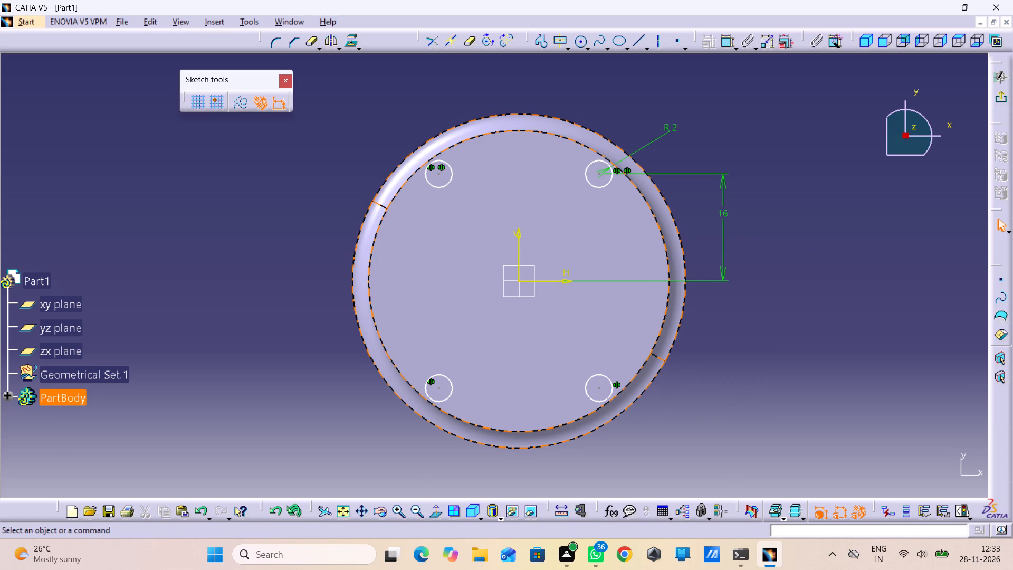
pyautogui.click(517, 280)
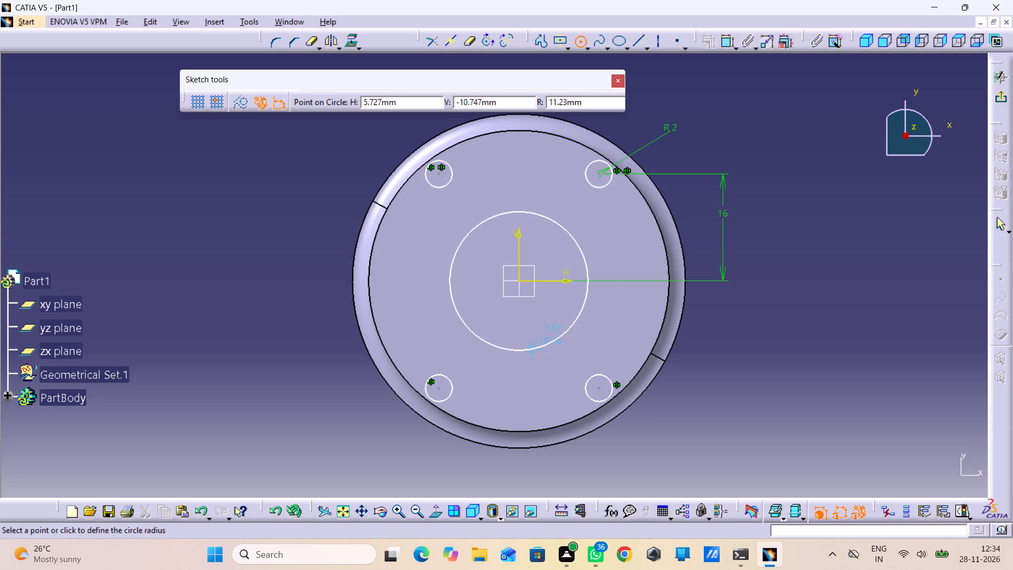
pyautogui.rightClick(0, 569)
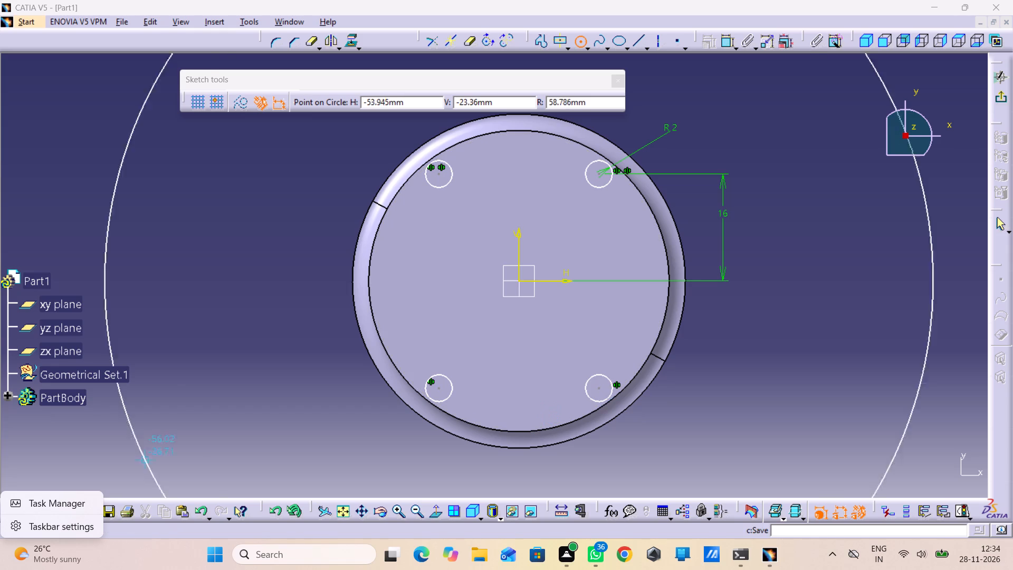
pyautogui.moveTo(171, 420); pyautogui.dragTo(121, 503)
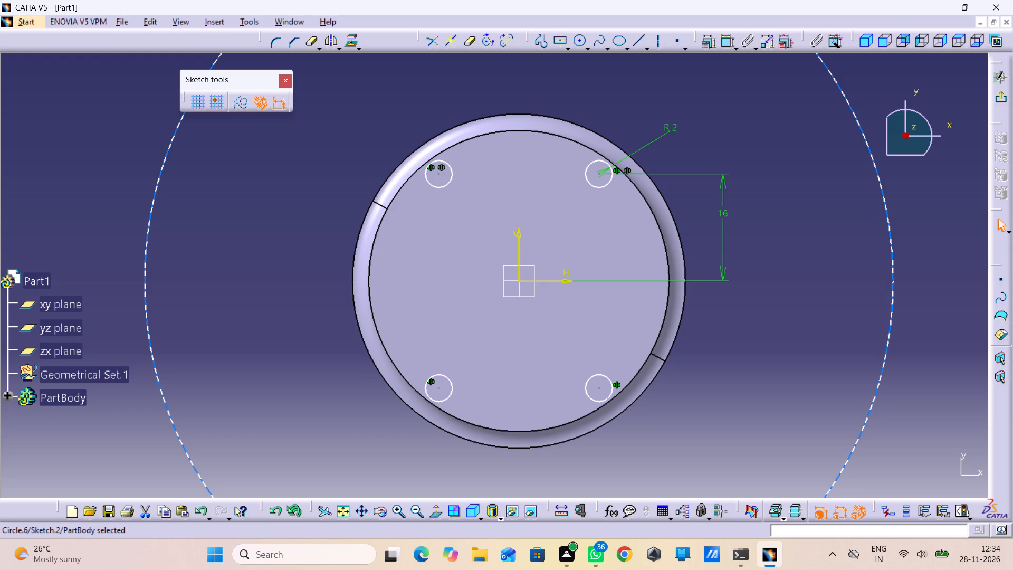
pyautogui.click(353, 313)
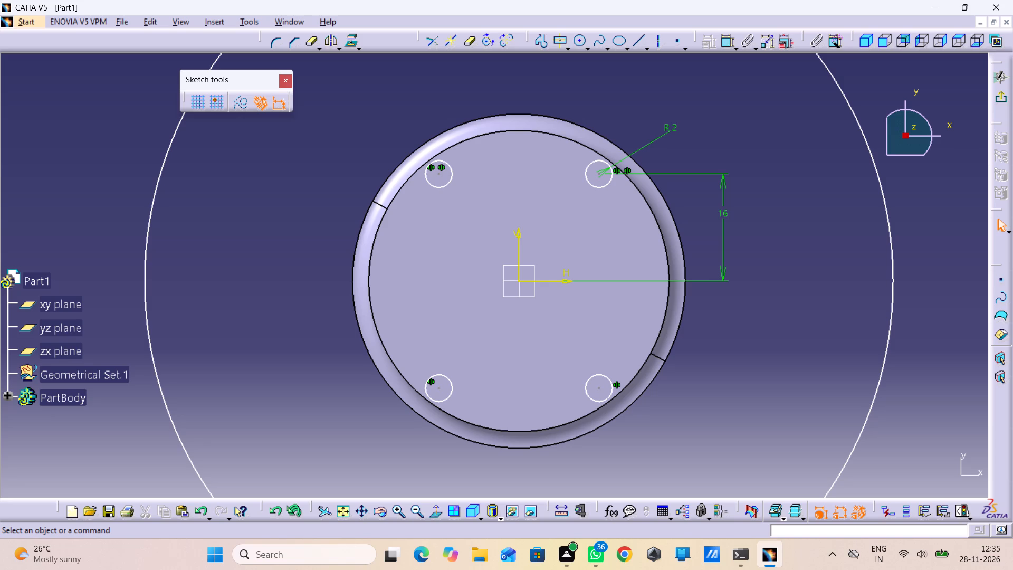
# Dimension the radius of the large origin-centred circle and set it to 25 mm.
pyautogui.moveTo(725, 42); pyautogui.dragTo(725, 52)
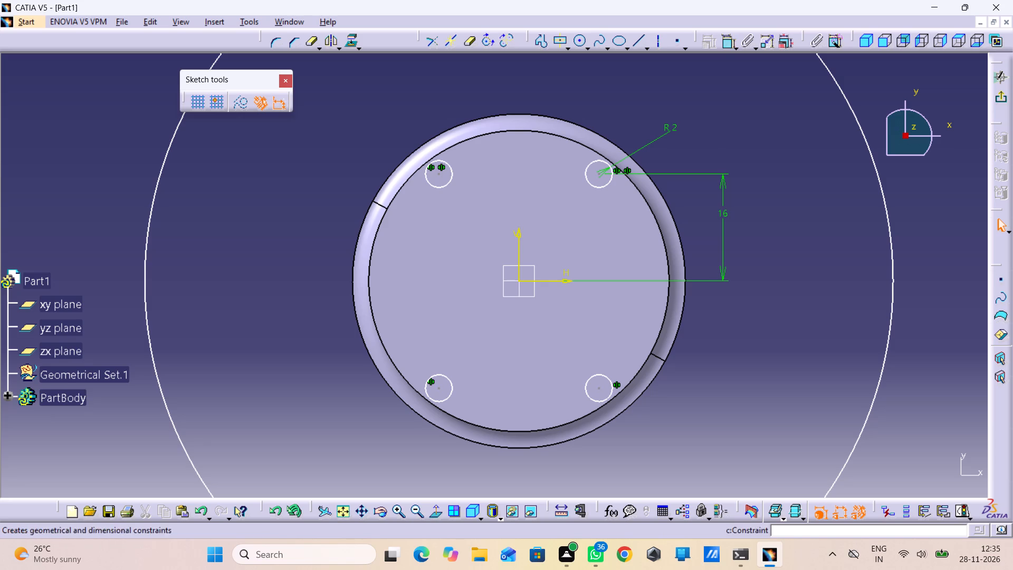
pyautogui.click(886, 207)
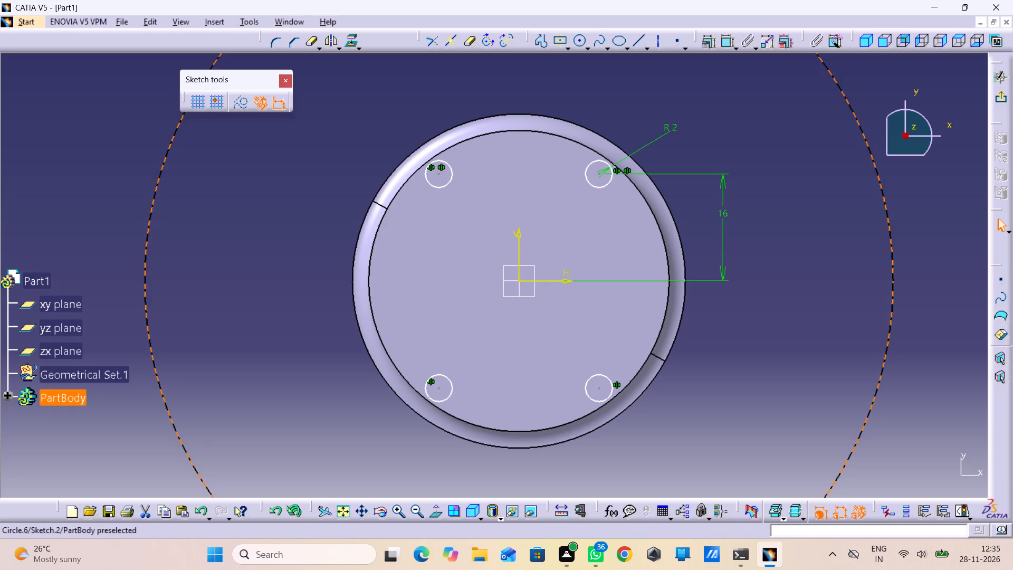
pyautogui.click(730, 48)
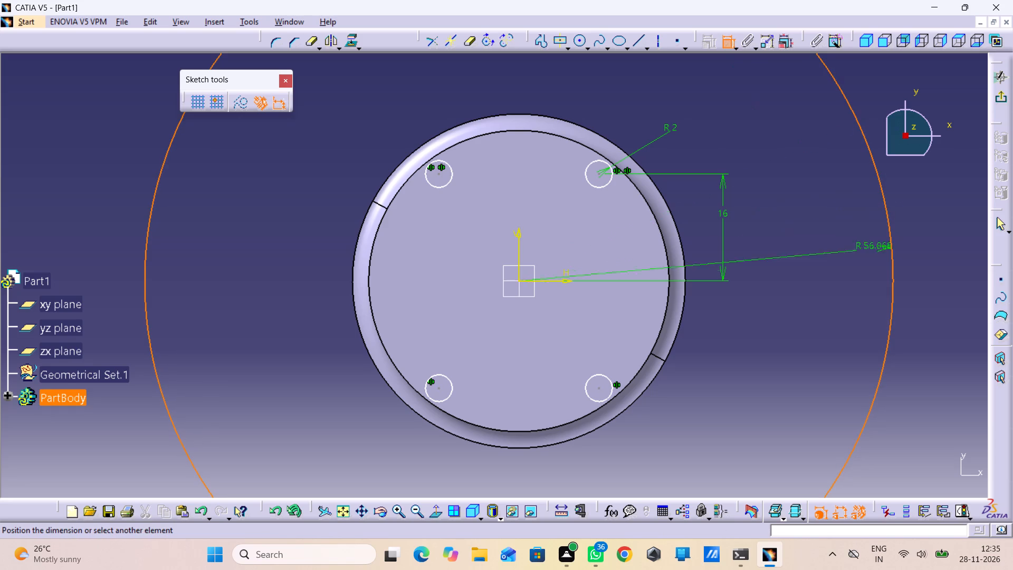
pyautogui.click(840, 280)
pyautogui.doubleClick(838, 273)
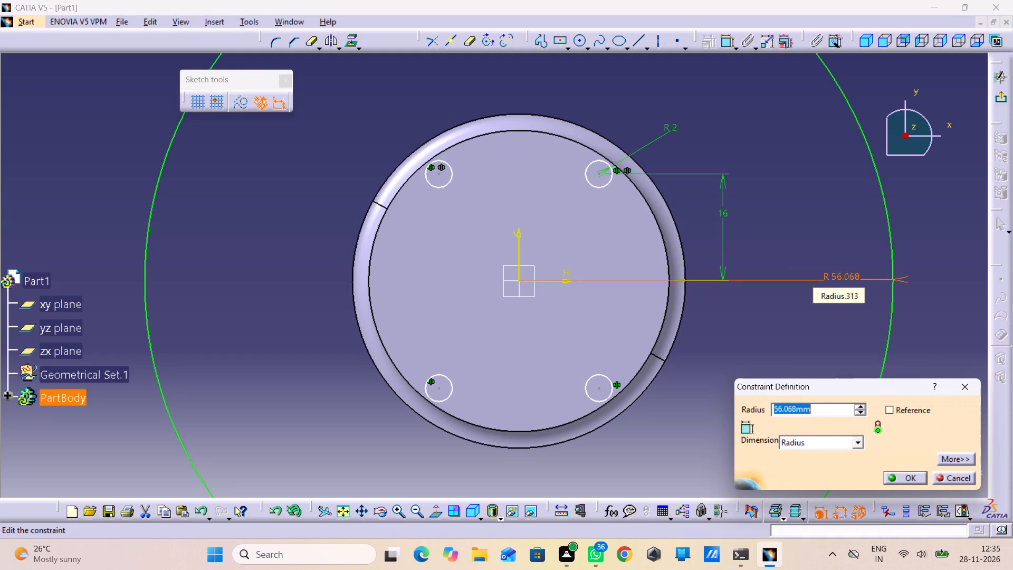
pyautogui.write('25')
pyautogui.press('Return')
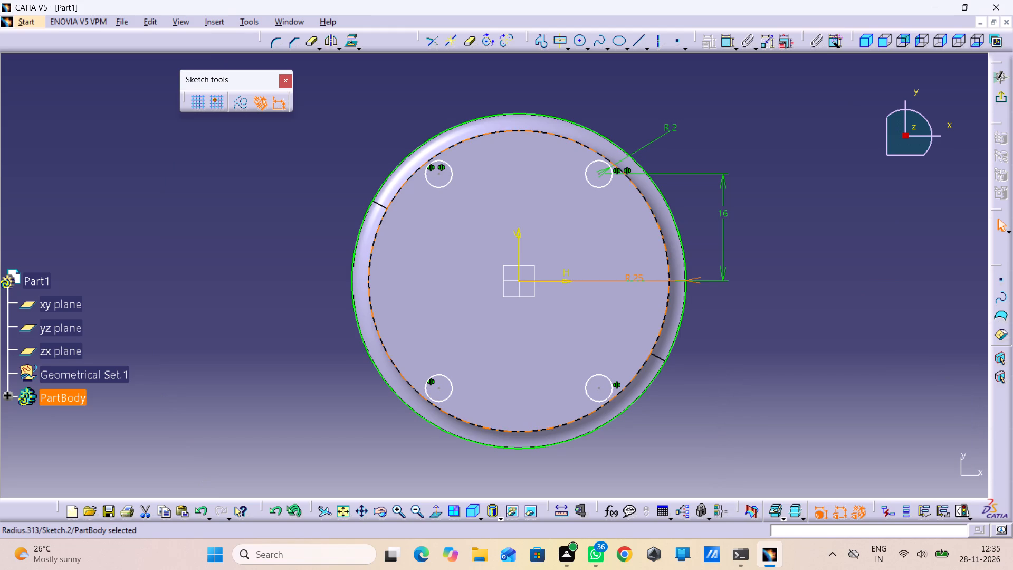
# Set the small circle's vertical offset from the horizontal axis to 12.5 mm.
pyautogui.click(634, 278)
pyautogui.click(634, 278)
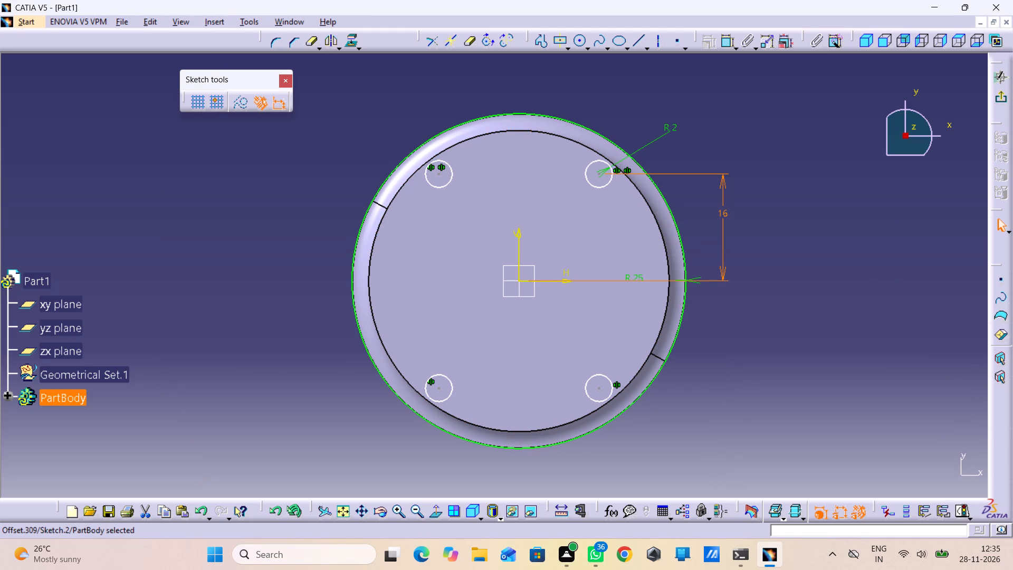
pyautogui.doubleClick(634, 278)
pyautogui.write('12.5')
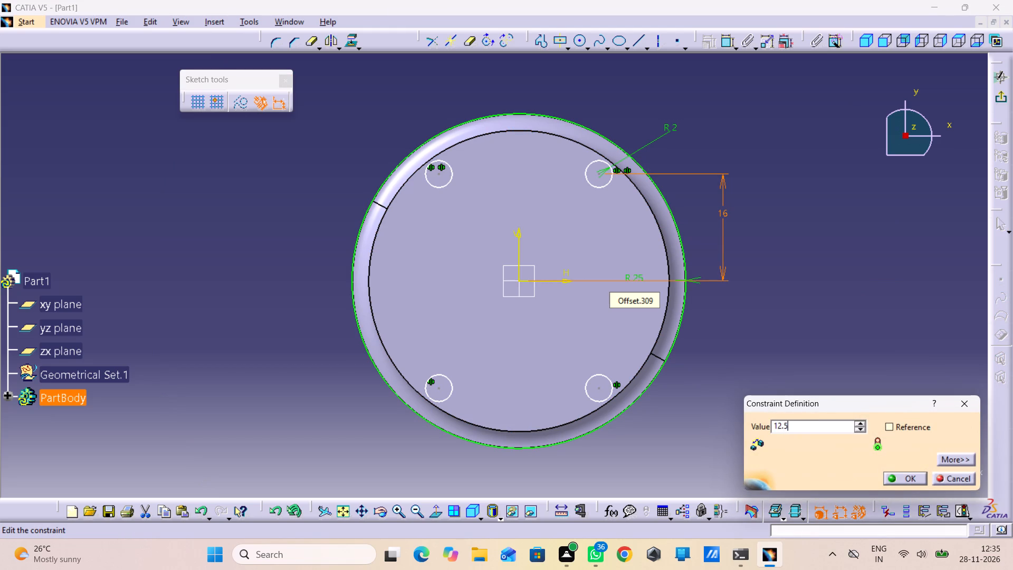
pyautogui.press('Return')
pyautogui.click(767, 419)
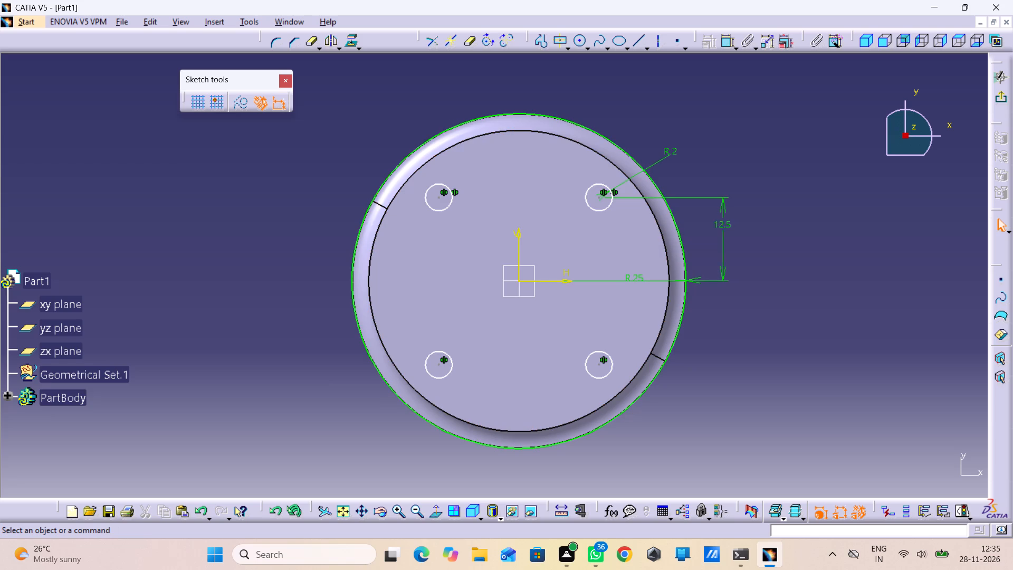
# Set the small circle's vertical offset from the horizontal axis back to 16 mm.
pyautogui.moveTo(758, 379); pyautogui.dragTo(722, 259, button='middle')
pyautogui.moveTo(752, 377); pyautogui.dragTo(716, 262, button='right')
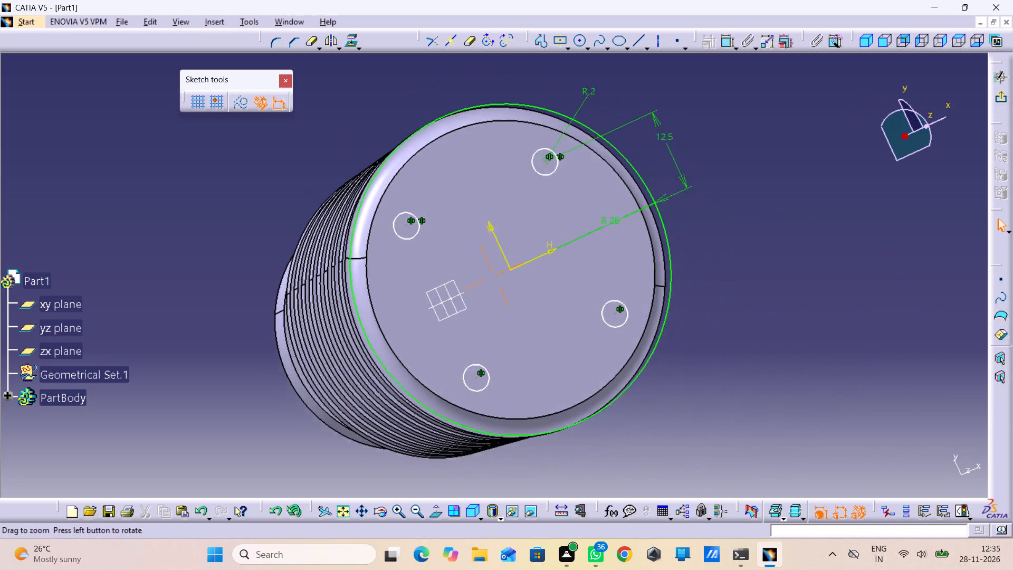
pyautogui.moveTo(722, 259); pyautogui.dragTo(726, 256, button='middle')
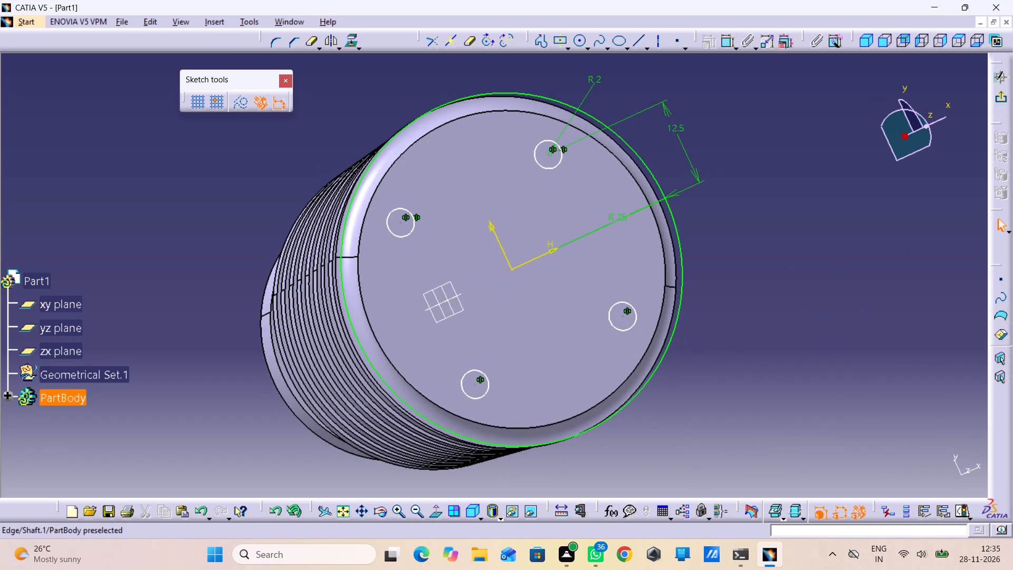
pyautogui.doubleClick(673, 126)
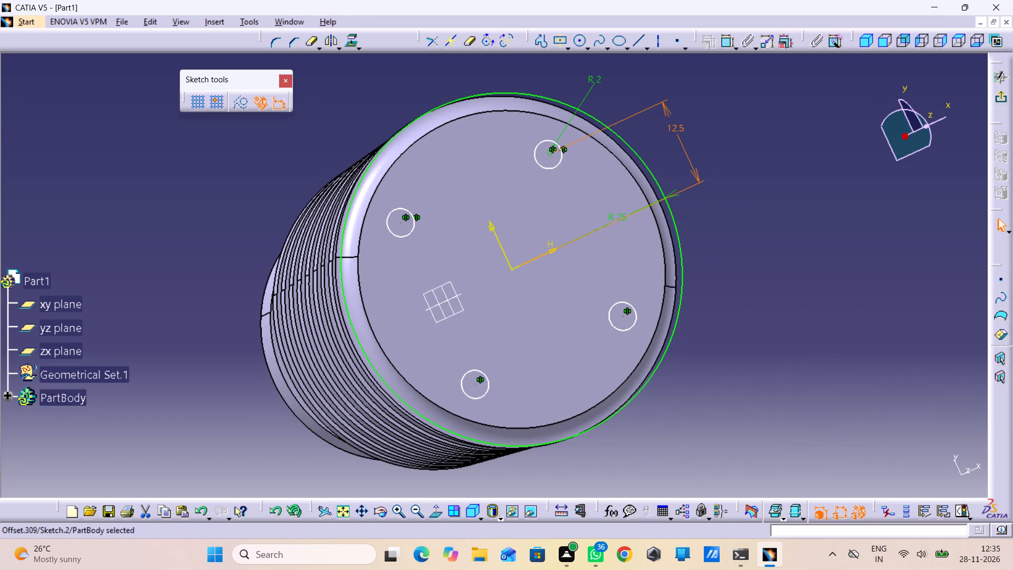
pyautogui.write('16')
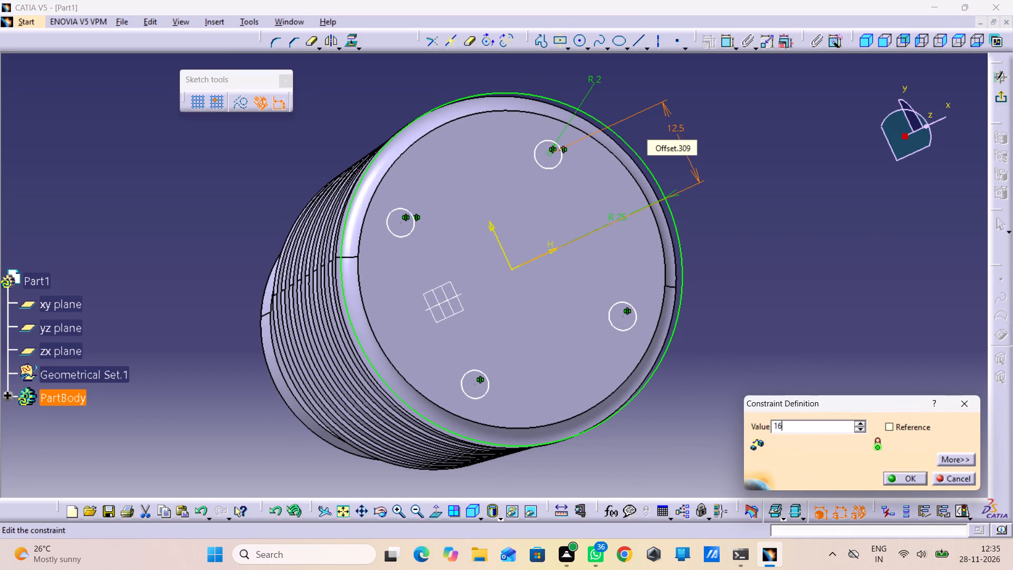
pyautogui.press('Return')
# Set the origin-centred circle's radius to 12.5 mm and exit the sketch.
pyautogui.doubleClick(616, 215)
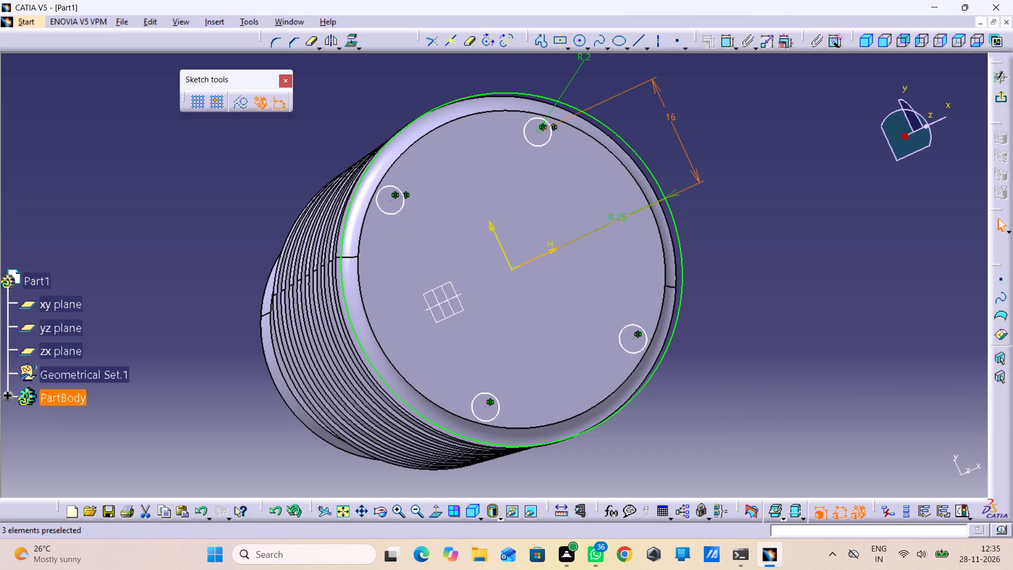
pyautogui.write('12.5')
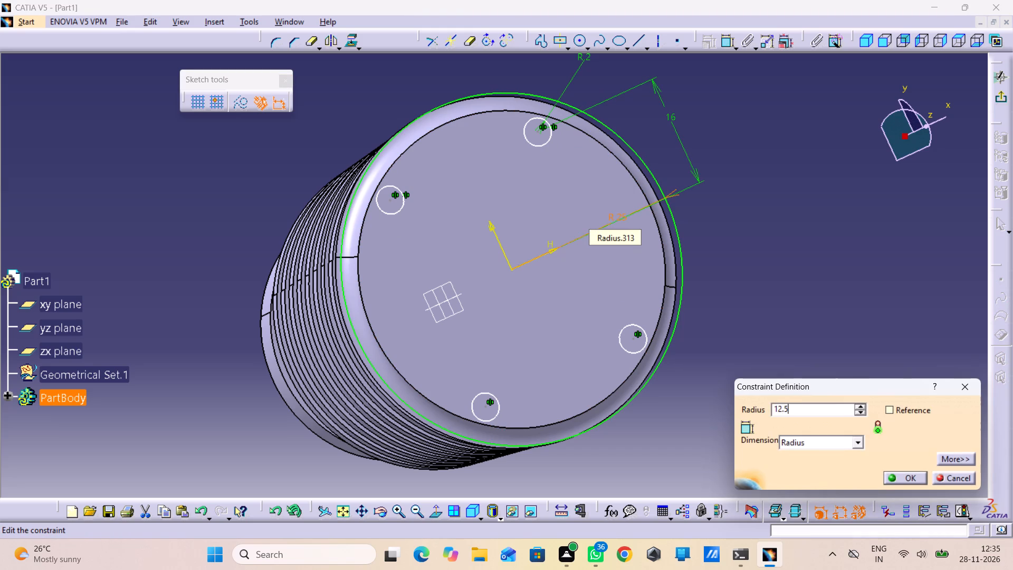
pyautogui.press('Return')
pyautogui.click(811, 195)
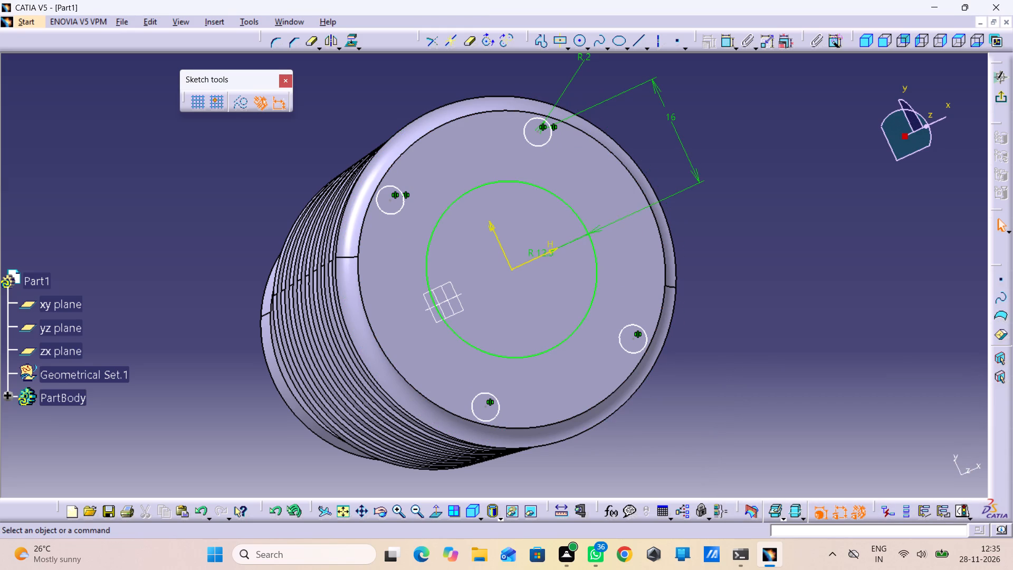
pyautogui.moveTo(805, 199); pyautogui.dragTo(622, 243, button='middle')
pyautogui.moveTo(768, 226); pyautogui.dragTo(622, 243, button='right')
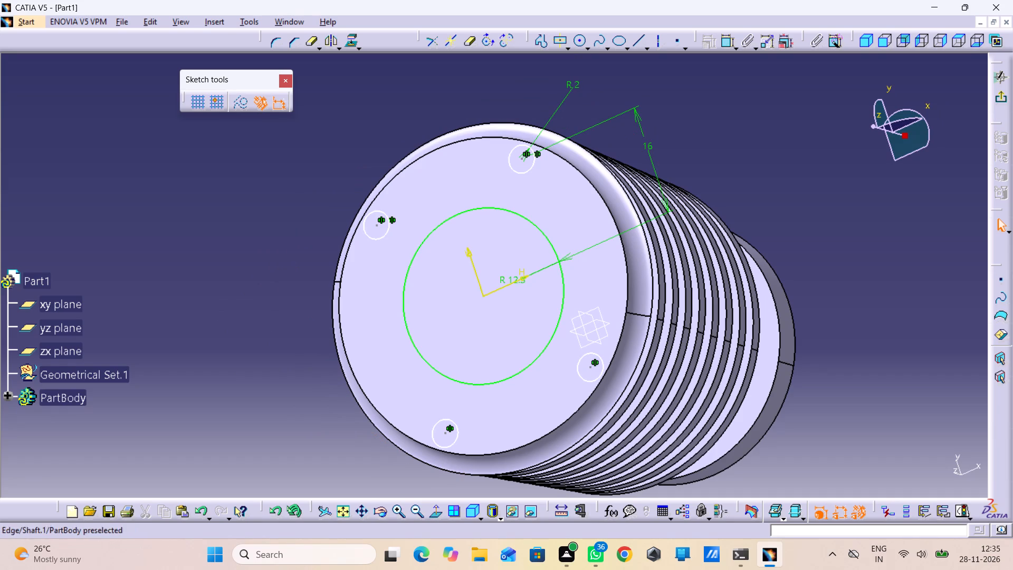
pyautogui.click(996, 97)
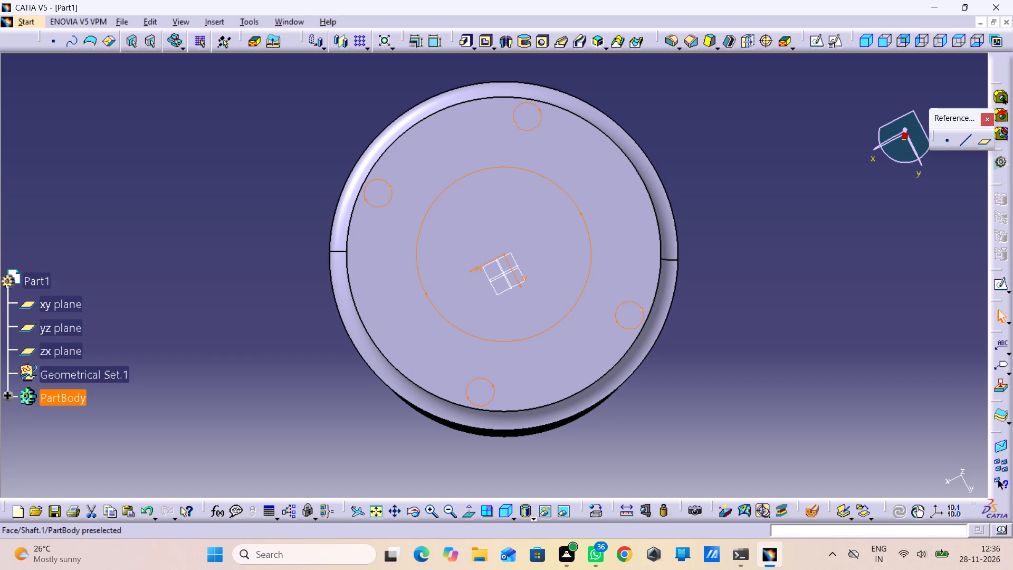
# Cut the sketched central circle and four small circles through the part with a pocket limited Up to last.
pyautogui.click(488, 43)
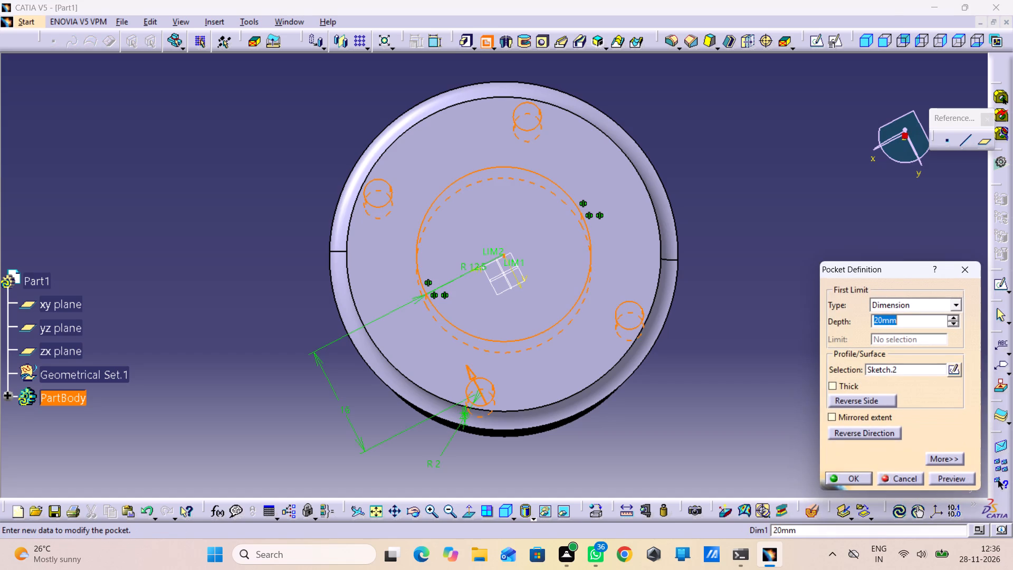
pyautogui.click(932, 309)
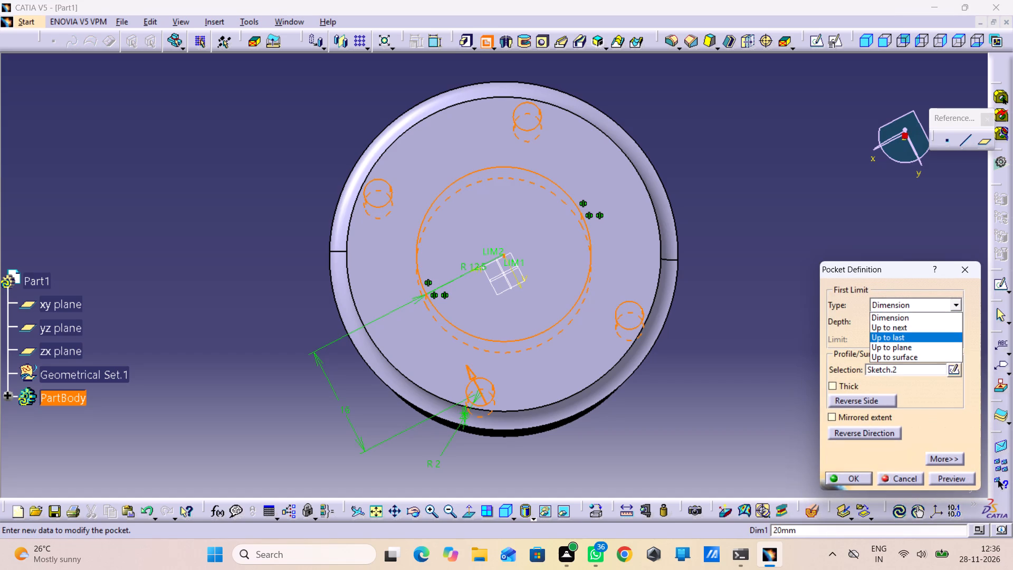
pyautogui.click(924, 335)
pyautogui.click(939, 475)
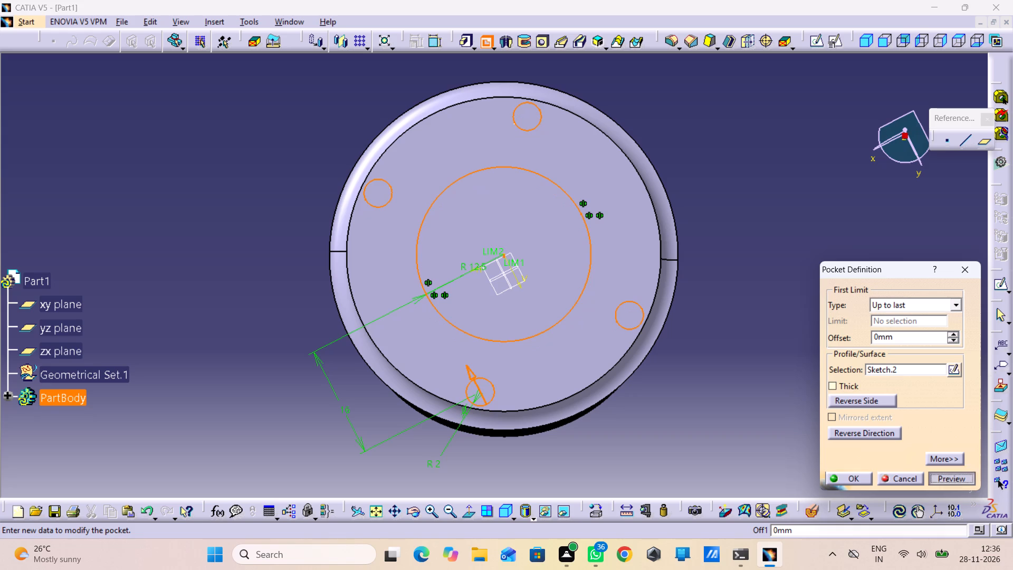
pyautogui.click(853, 470)
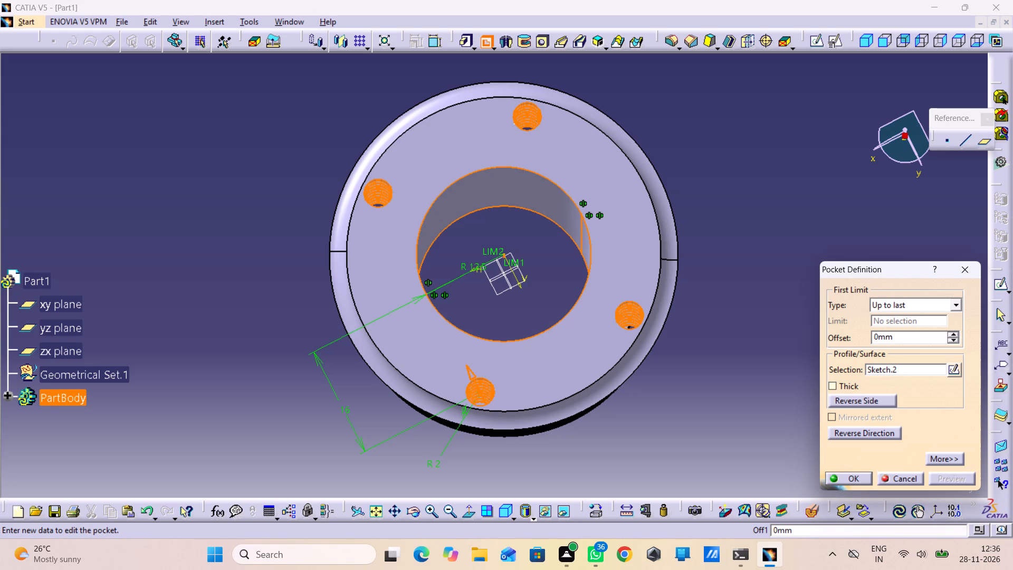
pyautogui.click(857, 475)
pyautogui.click(743, 456)
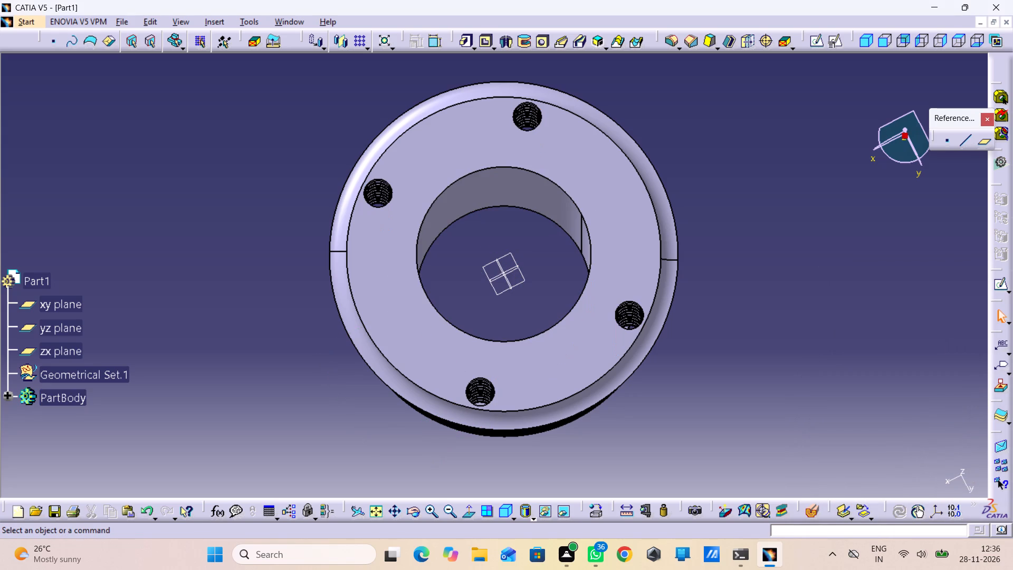
# Examine the pocketed part from the side and both ends, checking where the holes pass through the ribs and end flange.
pyautogui.moveTo(519, 479); pyautogui.dragTo(544, 267, button='middle')
pyautogui.moveTo(514, 479); pyautogui.dragTo(544, 267, button='right')
pyautogui.moveTo(541, 315); pyautogui.dragTo(589, 405, button='middle')
pyautogui.rightClick(541, 315)
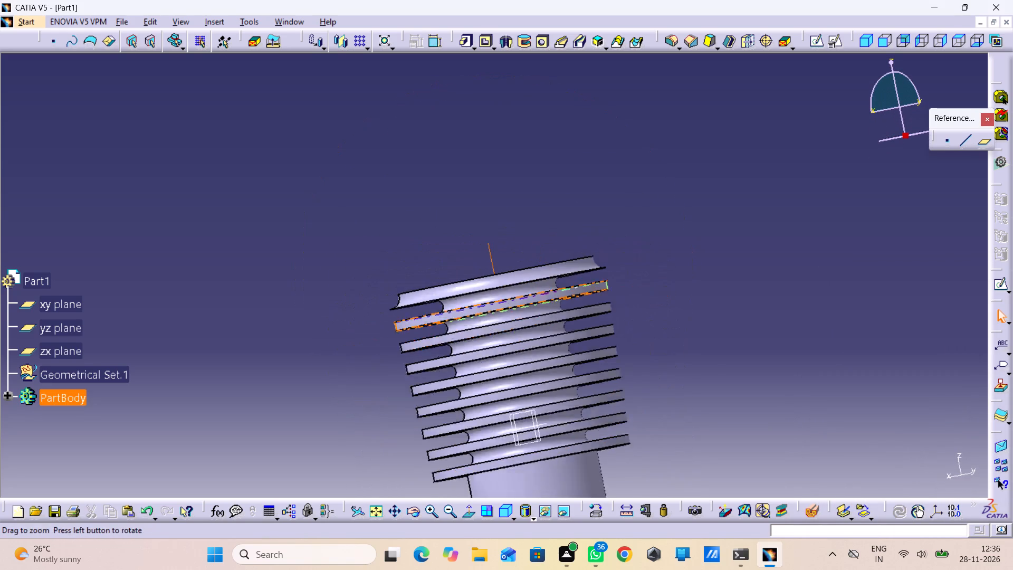
pyautogui.moveTo(589, 405); pyautogui.dragTo(608, 444, button='middle')
pyautogui.moveTo(608, 445); pyautogui.dragTo(548, 358, button='middle')
pyautogui.moveTo(608, 444); pyautogui.dragTo(548, 358, button='right')
pyautogui.moveTo(530, 420); pyautogui.dragTo(525, 364, button='middle')
pyautogui.moveTo(530, 420); pyautogui.dragTo(529, 414, button='right')
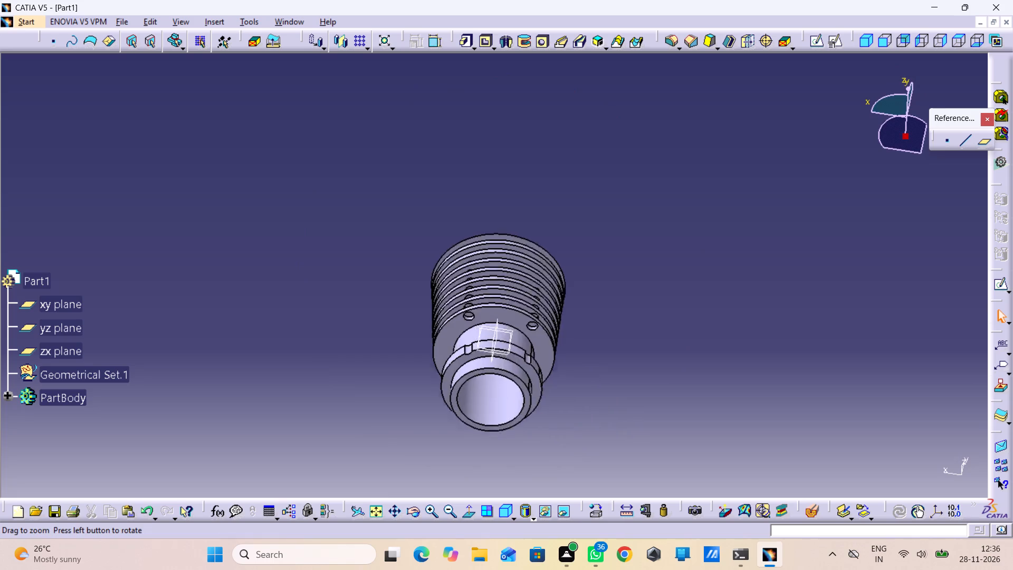
pyautogui.moveTo(525, 364); pyautogui.dragTo(525, 315, button='middle')
pyautogui.moveTo(523, 268); pyautogui.dragTo(524, 423, button='middle')
pyautogui.moveTo(523, 268); pyautogui.dragTo(524, 423, button='right')
pyautogui.moveTo(533, 411); pyautogui.dragTo(524, 258, button='middle')
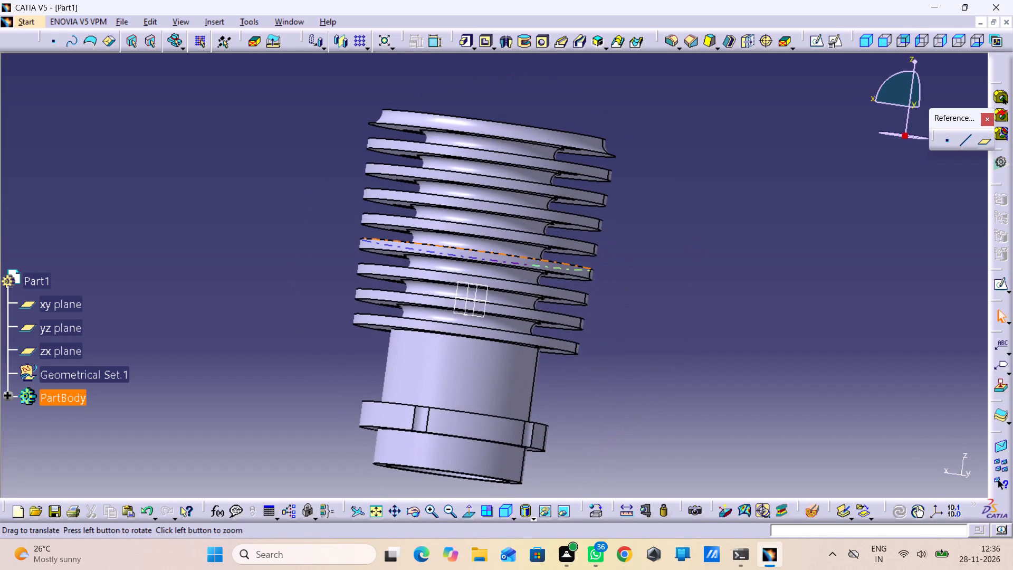
pyautogui.moveTo(524, 258); pyautogui.dragTo(523, 258, button='middle')
pyautogui.moveTo(521, 258); pyautogui.dragTo(514, 262, button='middle')
pyautogui.moveTo(505, 275); pyautogui.dragTo(509, 442, button='middle')
pyautogui.moveTo(504, 285); pyautogui.dragTo(509, 442, button='right')
pyautogui.scroll(-1, 507, 452)
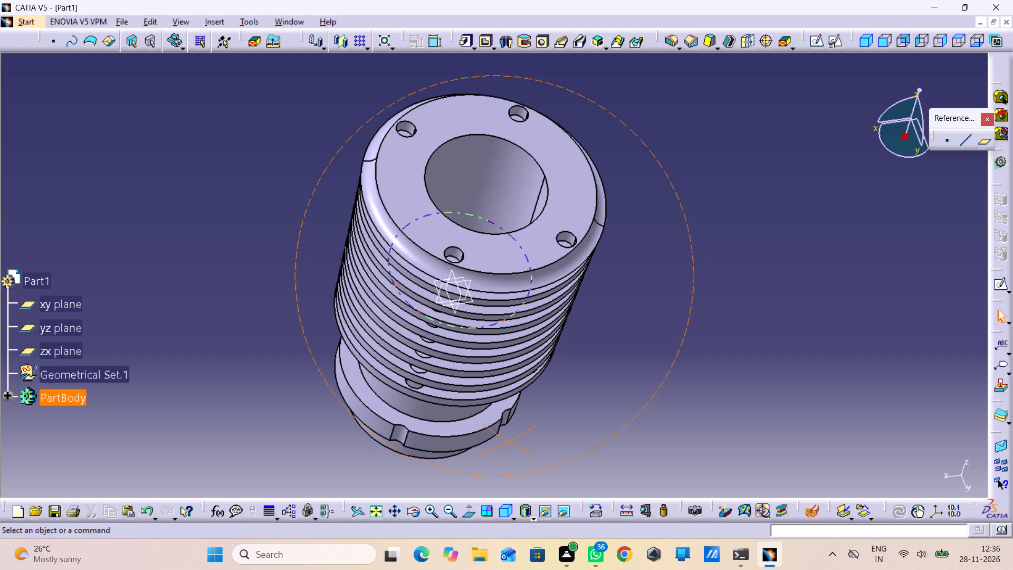
# Edit the pocket of the central bore and four holes, changing its limit type to Dimension with a depth of 55 mm.
pyautogui.click(6, 353)
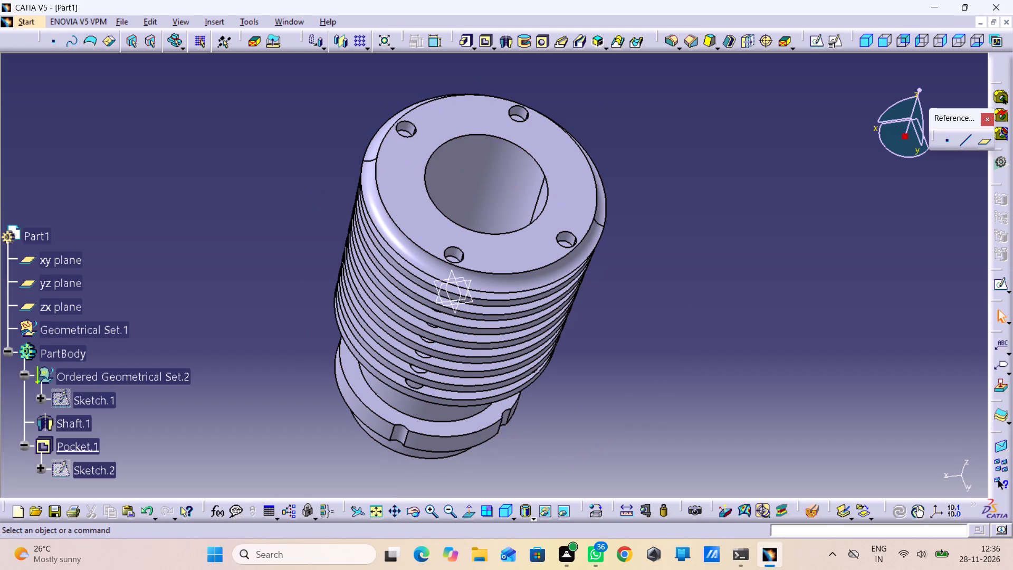
pyautogui.doubleClick(55, 445)
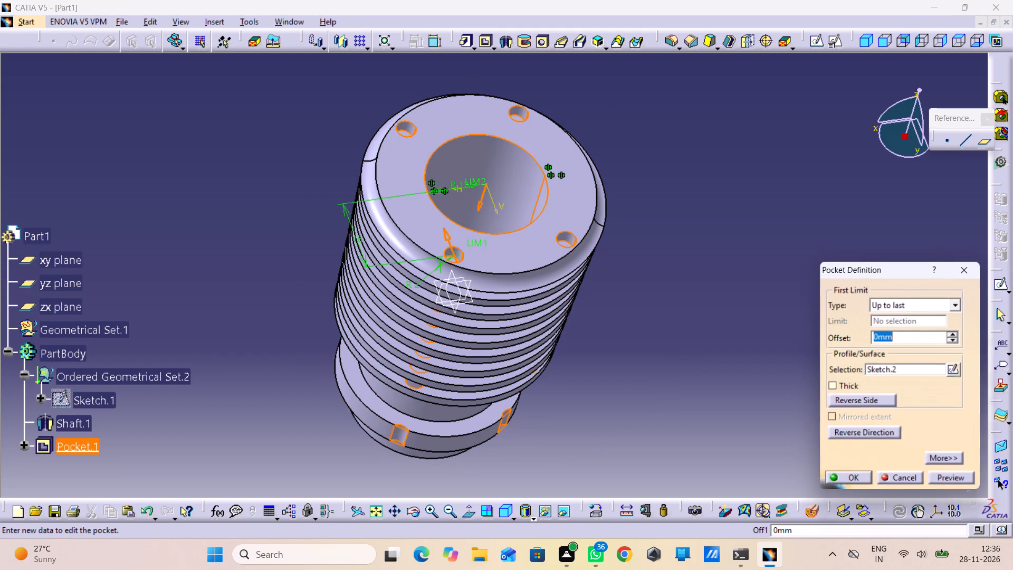
pyautogui.click(911, 302)
pyautogui.click(906, 320)
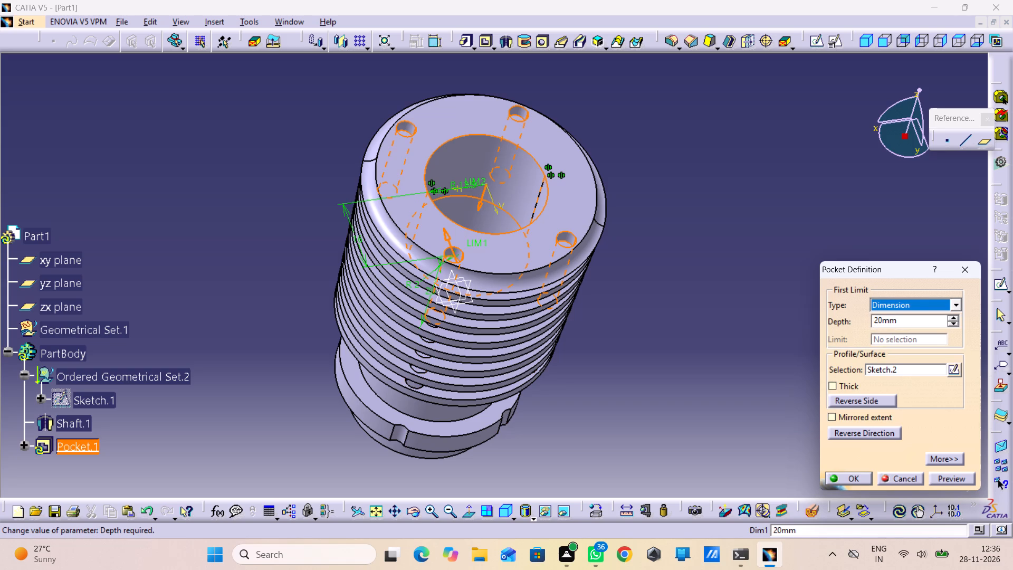
pyautogui.click(906, 320)
pyautogui.press('BackSpace')
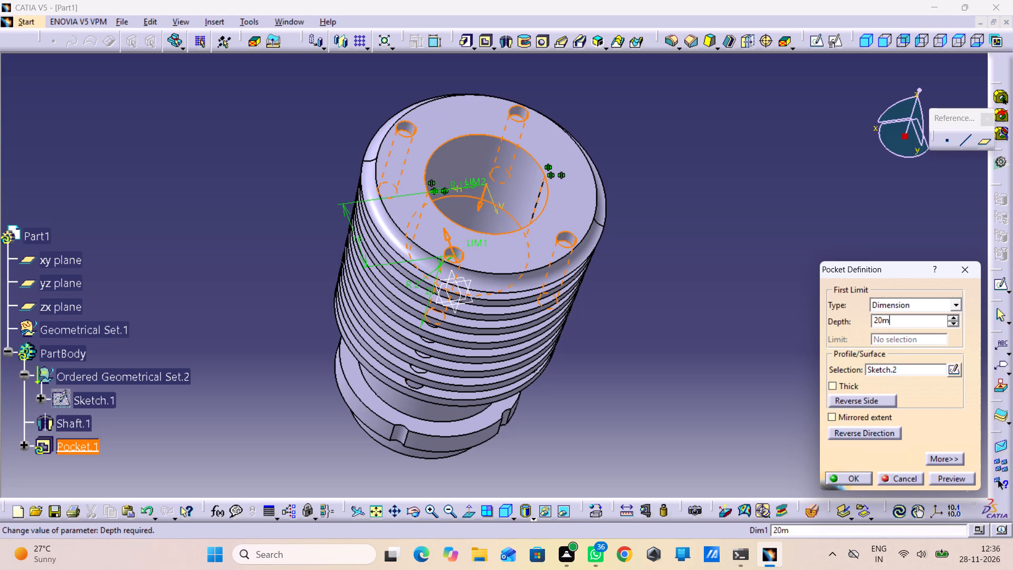
pyautogui.press('BackSpace')
pyautogui.press('BackSpace')
pyautogui.press('BackSpace')
pyautogui.press('BackSpace')
pyautogui.write('55')
pyautogui.press('Return')
pyautogui.scroll(1, 906, 320)
pyautogui.click(848, 382)
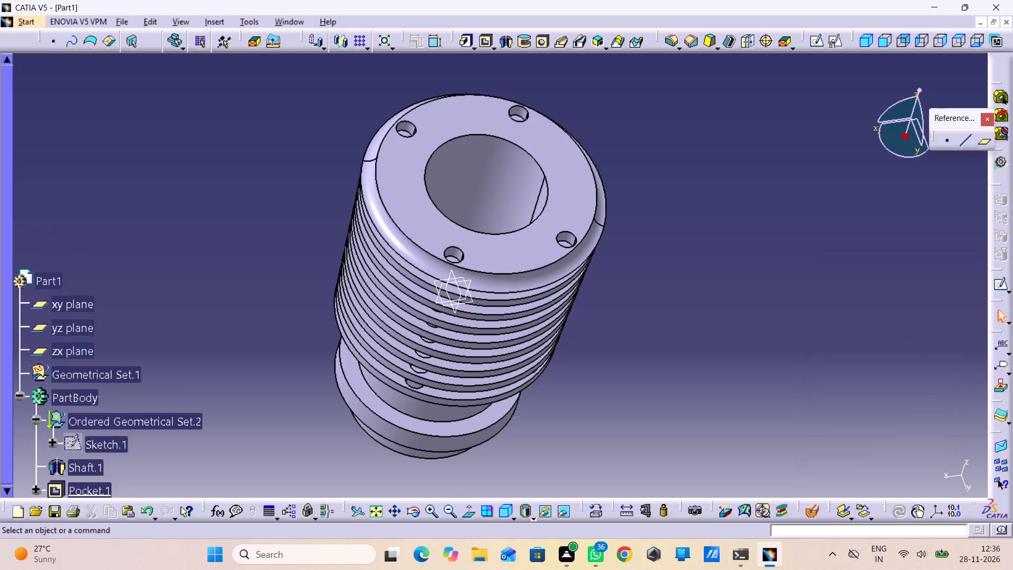
# Examine the flanged end, the ribs and the central bore's floor to check how far the pocket reaches.
pyautogui.moveTo(449, 460); pyautogui.dragTo(477, 220, button='middle')
pyautogui.moveTo(448, 460); pyautogui.dragTo(477, 220, button='right')
pyautogui.scroll(1, 451, 351)
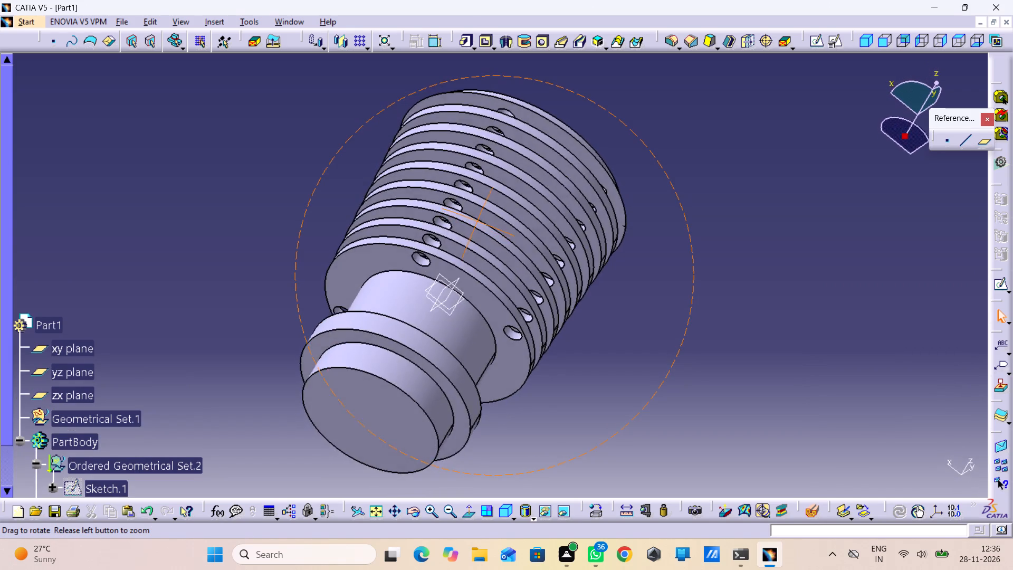
pyautogui.moveTo(477, 220); pyautogui.dragTo(380, 373, button='middle')
pyautogui.moveTo(477, 220); pyautogui.dragTo(380, 373, button='right')
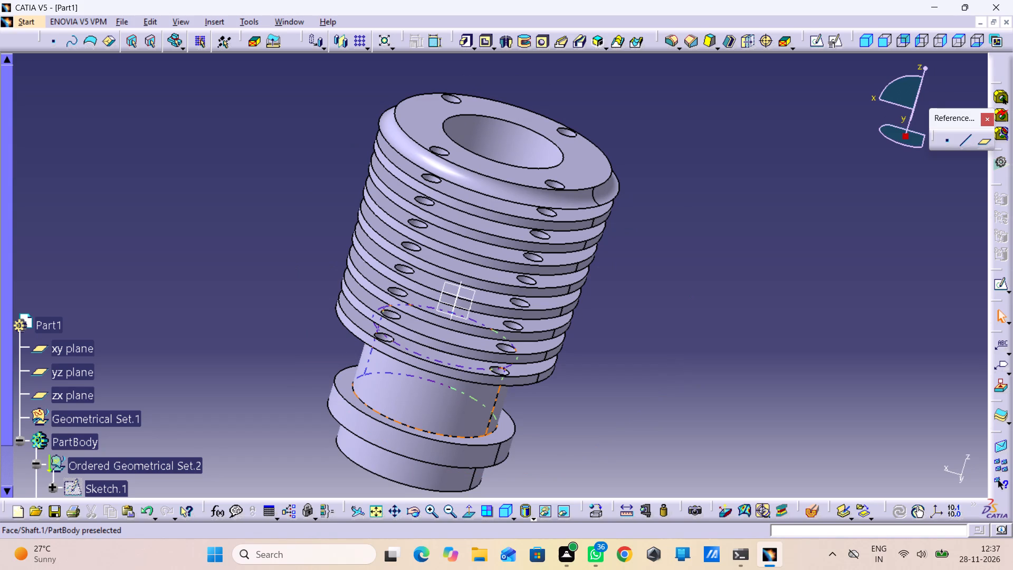
pyautogui.moveTo(508, 180); pyautogui.dragTo(477, 281, button='middle')
pyautogui.moveTo(508, 186); pyautogui.dragTo(477, 281, button='right')
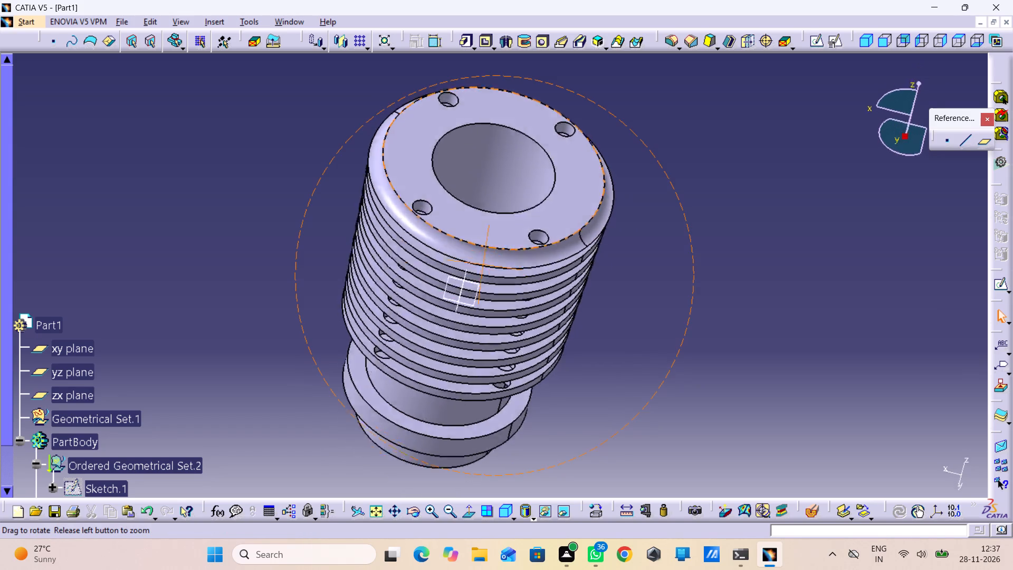
pyautogui.moveTo(477, 281); pyautogui.dragTo(454, 401, button='right')
pyautogui.moveTo(477, 281); pyautogui.dragTo(456, 401, button='middle')
# Cut a pocket from the central bore's floor face, using that face as direction reference, first limit 55 mm and second limit Up to last.
pyautogui.click(481, 229)
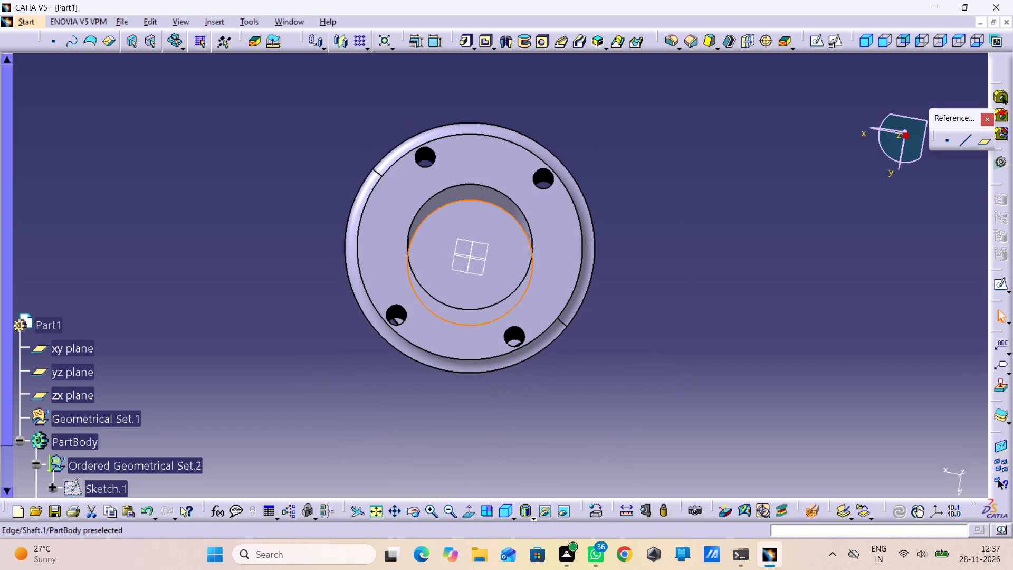
pyautogui.click(488, 44)
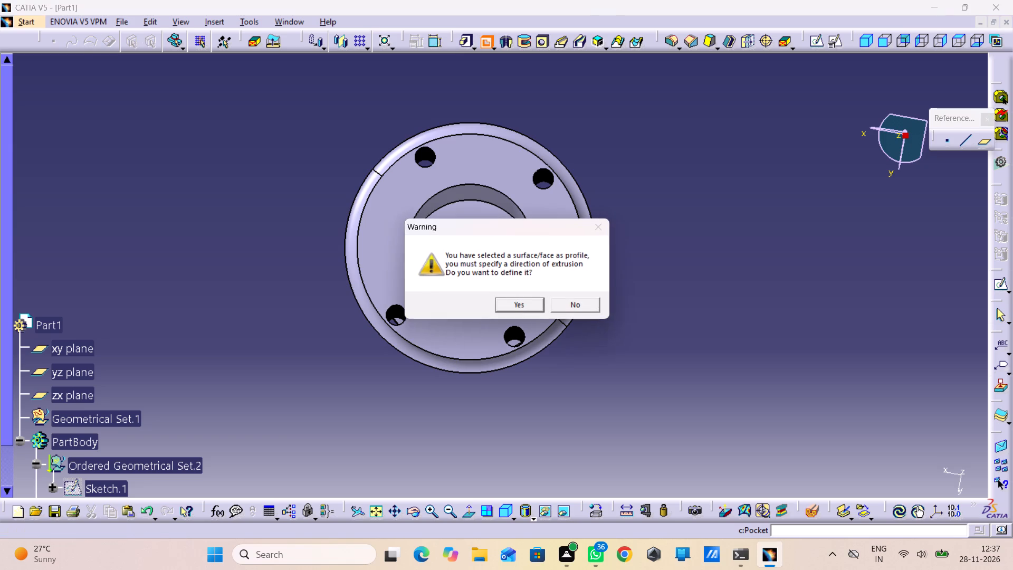
pyautogui.click(531, 305)
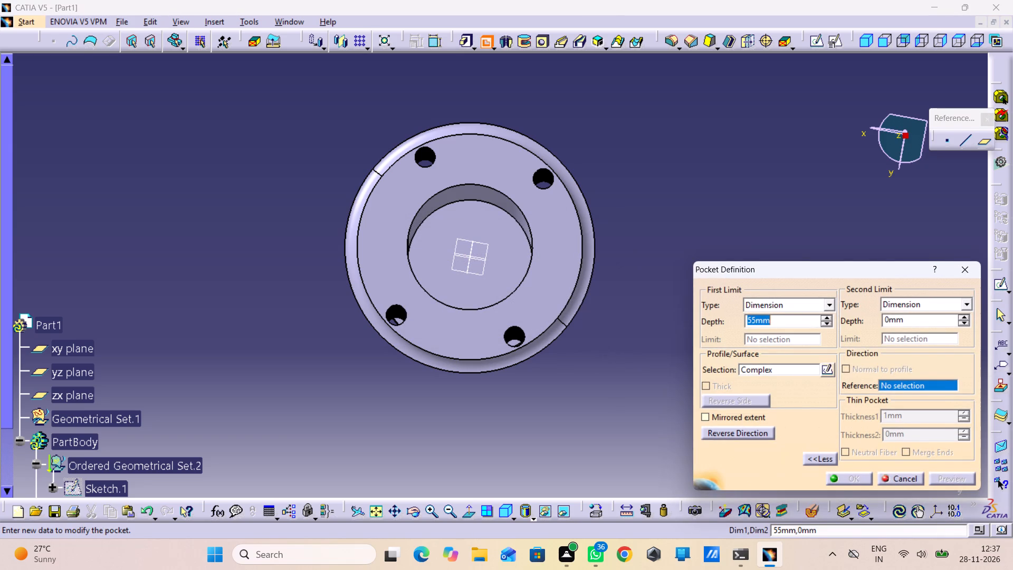
pyautogui.click(914, 308)
pyautogui.click(899, 336)
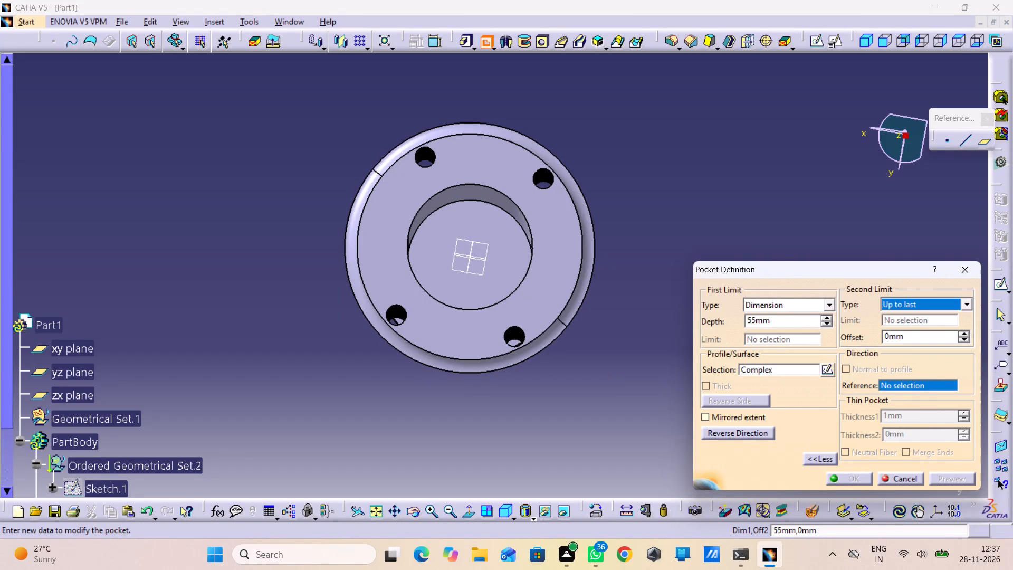
pyautogui.click(914, 322)
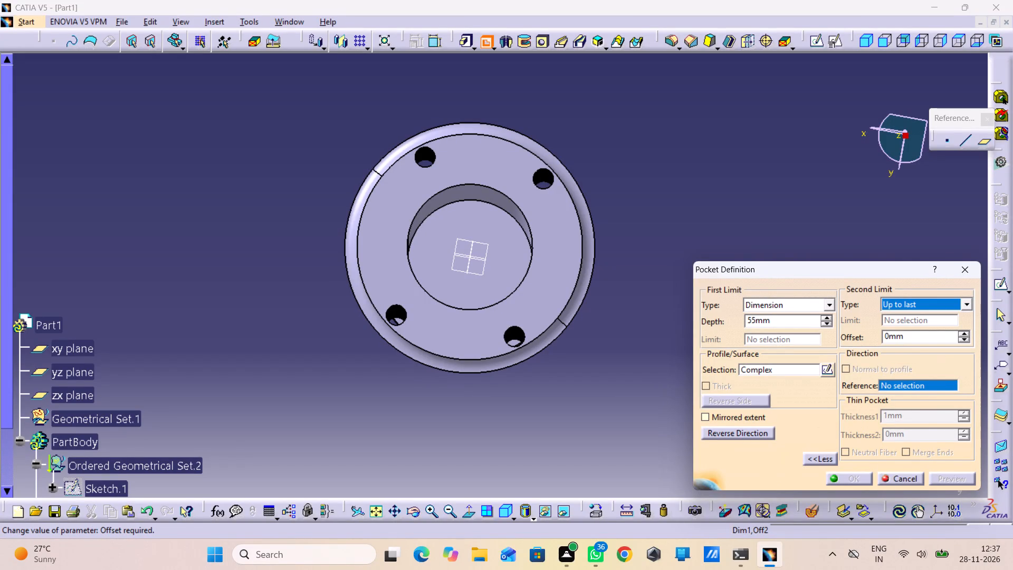
pyautogui.click(498, 259)
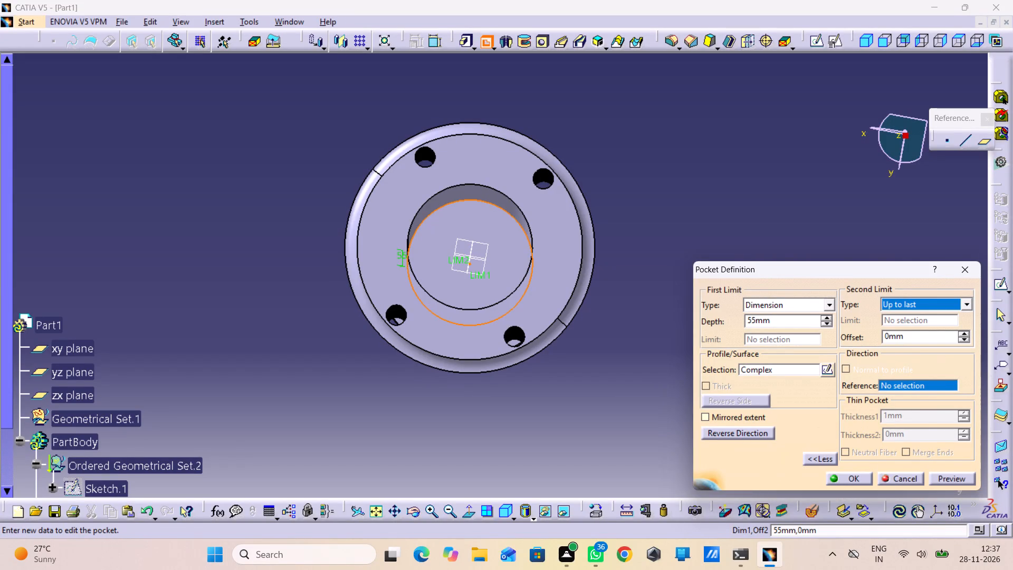
pyautogui.click(939, 481)
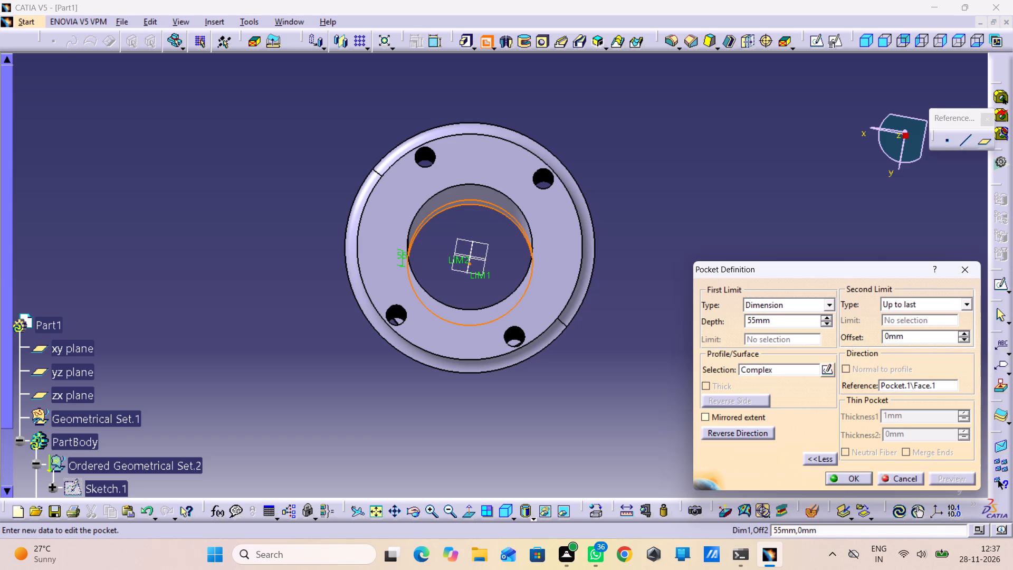
pyautogui.moveTo(565, 440); pyautogui.dragTo(290, 213, button='middle')
pyautogui.moveTo(559, 427); pyautogui.dragTo(302, 211, button='right')
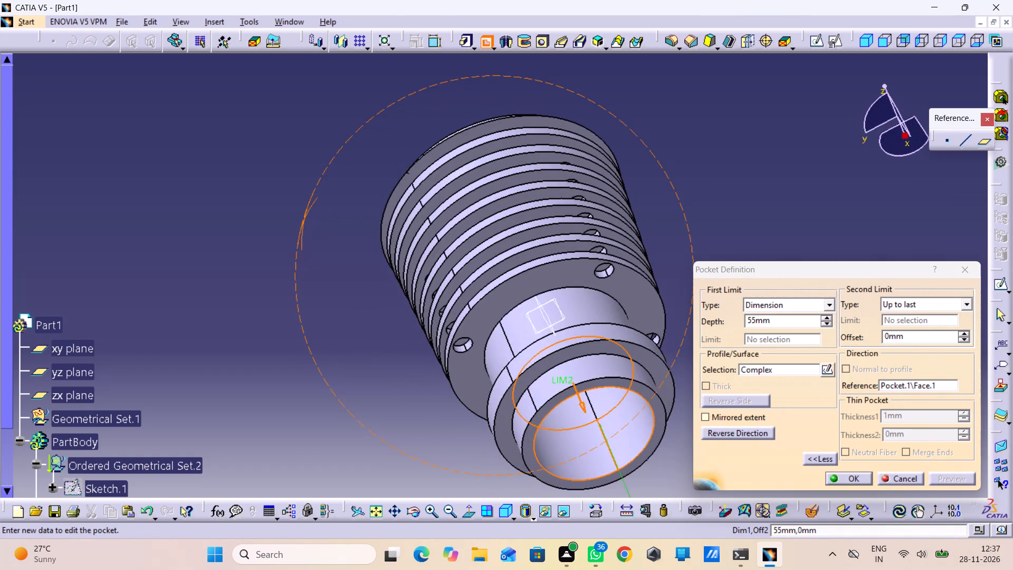
pyautogui.moveTo(573, 369); pyautogui.dragTo(510, 256, button='middle')
pyautogui.moveTo(569, 360); pyautogui.dragTo(510, 258, button='right')
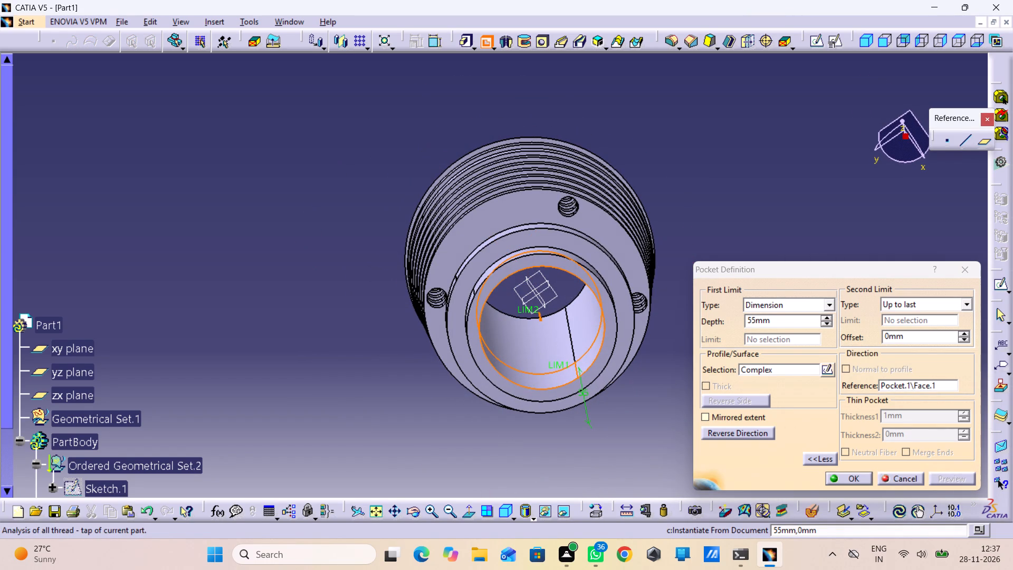
pyautogui.click(850, 478)
pyautogui.click(814, 416)
# Examine the finished bore and the four small holes from both ends and the side of the part.
pyautogui.moveTo(620, 403); pyautogui.dragTo(630, 444, button='middle')
pyautogui.moveTo(620, 403); pyautogui.dragTo(630, 444, button='right')
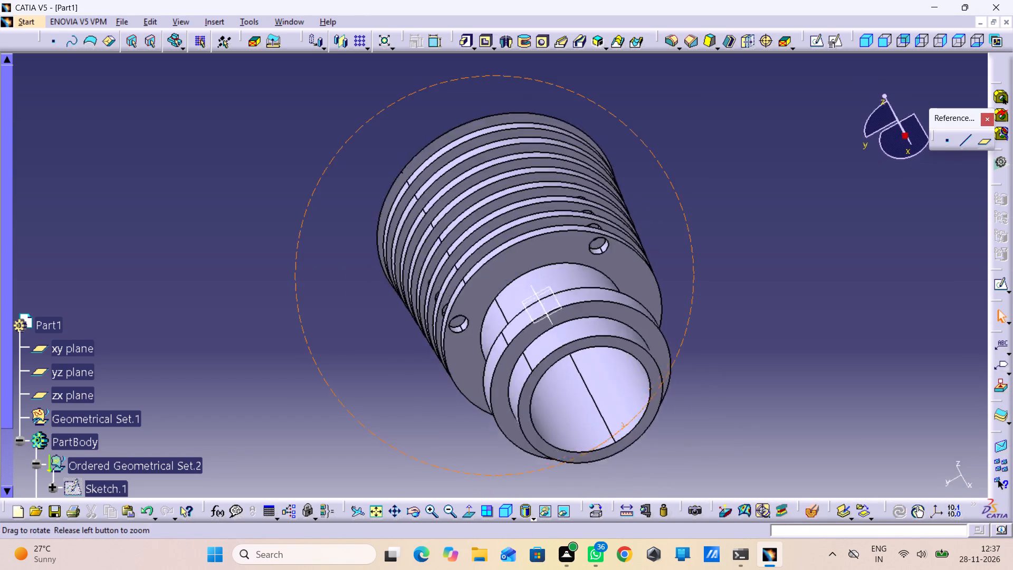
pyautogui.moveTo(630, 444); pyautogui.dragTo(656, 538, button='right')
pyautogui.moveTo(630, 444); pyautogui.dragTo(656, 538, button='middle')
pyautogui.moveTo(600, 422); pyautogui.dragTo(663, 515, button='middle')
pyautogui.moveTo(600, 422); pyautogui.dragTo(663, 515, button='right')
pyautogui.moveTo(587, 464); pyautogui.dragTo(663, 518, button='middle')
pyautogui.moveTo(587, 464); pyautogui.dragTo(662, 518, button='right')
pyautogui.moveTo(463, 113); pyautogui.dragTo(504, 186, button='middle')
pyautogui.moveTo(463, 113); pyautogui.dragTo(504, 186, button='right')
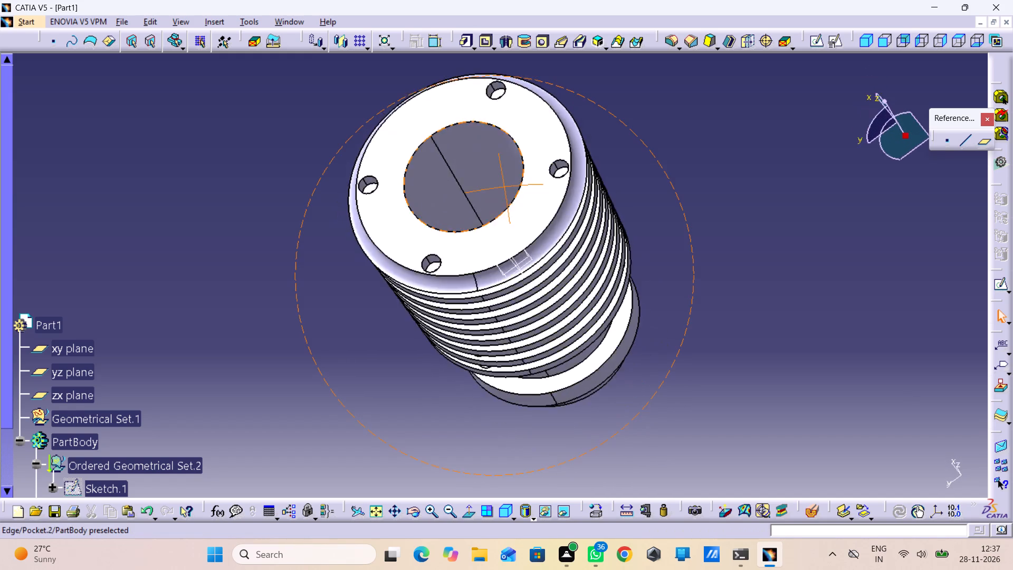
pyautogui.moveTo(504, 186); pyautogui.dragTo(476, 257, button='middle')
pyautogui.moveTo(504, 186); pyautogui.dragTo(476, 257, button='right')
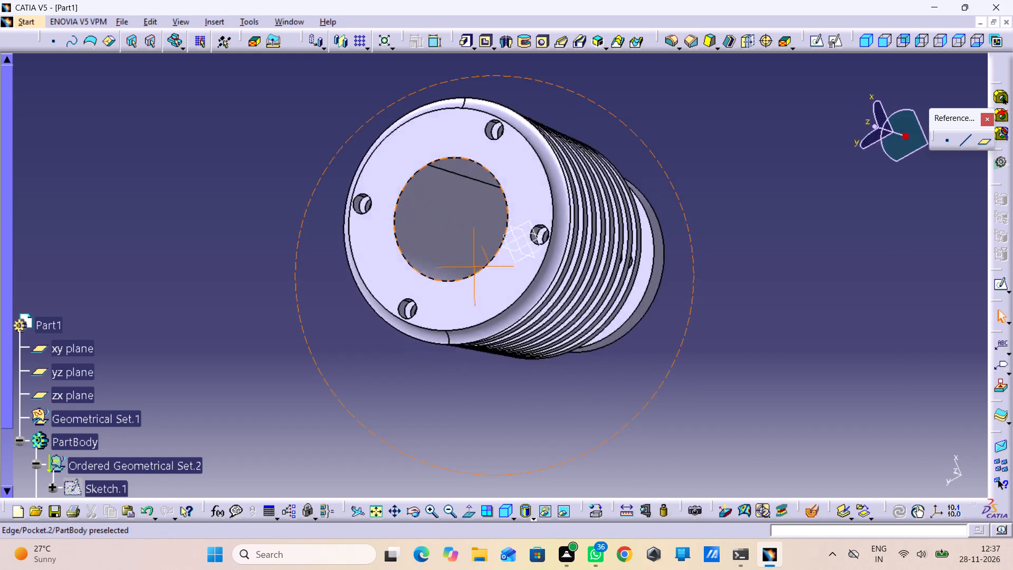
pyautogui.moveTo(476, 257); pyautogui.dragTo(390, 221, button='middle')
pyautogui.moveTo(476, 257); pyautogui.dragTo(390, 221, button='right')
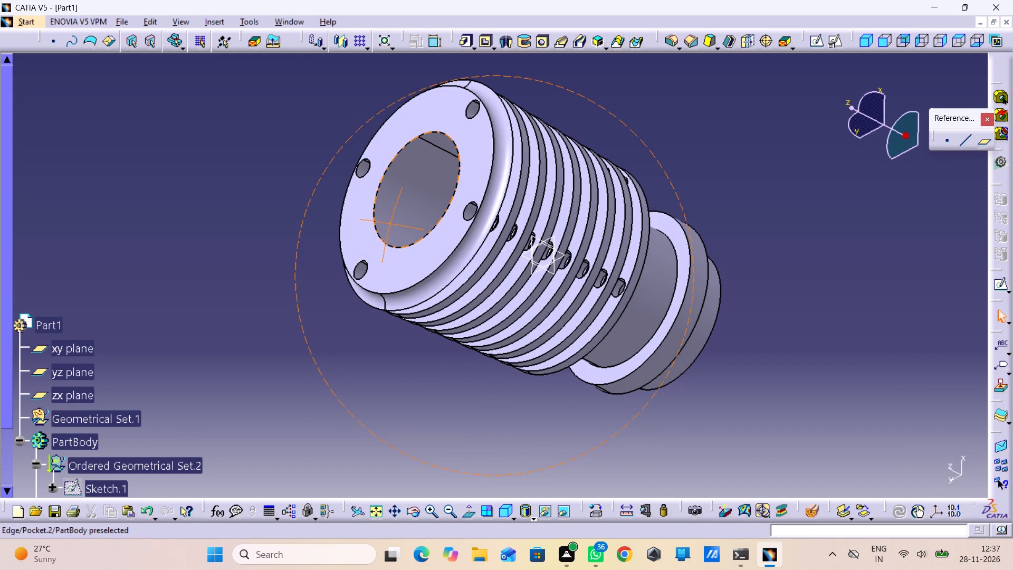
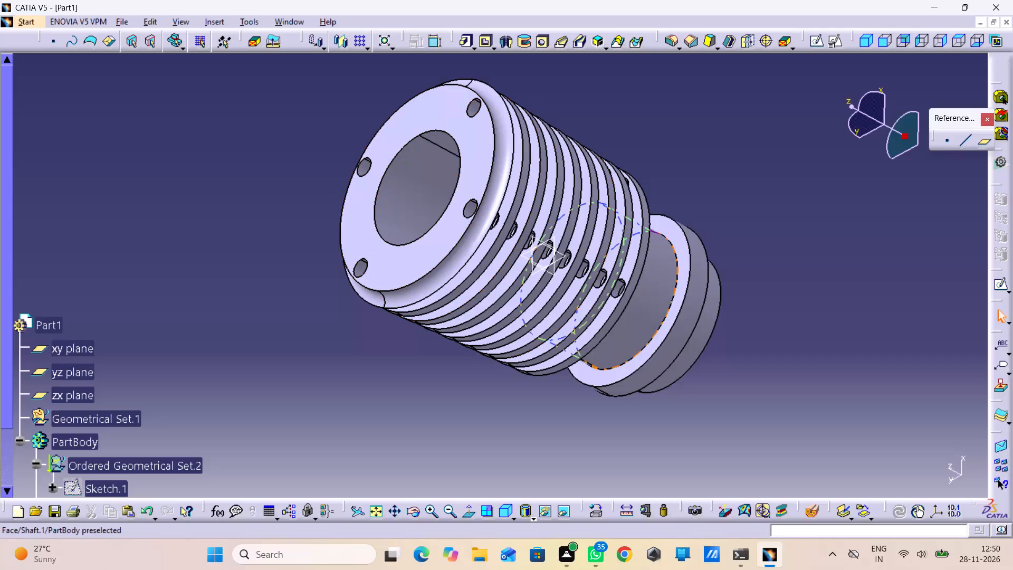
# Save the part as "single cylinder" in CATPart format in the Drone folder inside the desktop's CATIA folder.
pyautogui.hotkey('ctrl', 's')
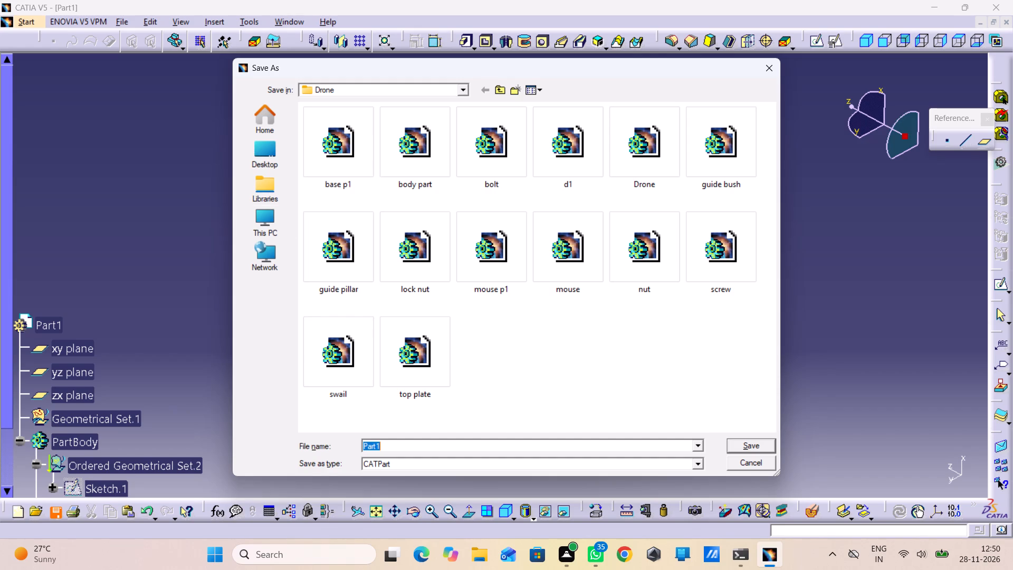
pyautogui.doubleClick(276, 165)
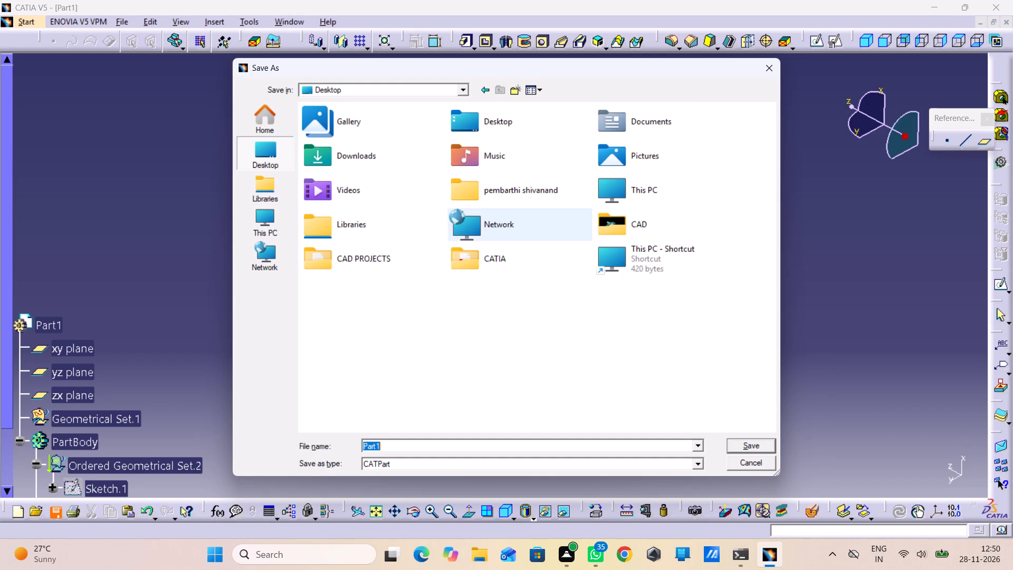
pyautogui.doubleClick(474, 249)
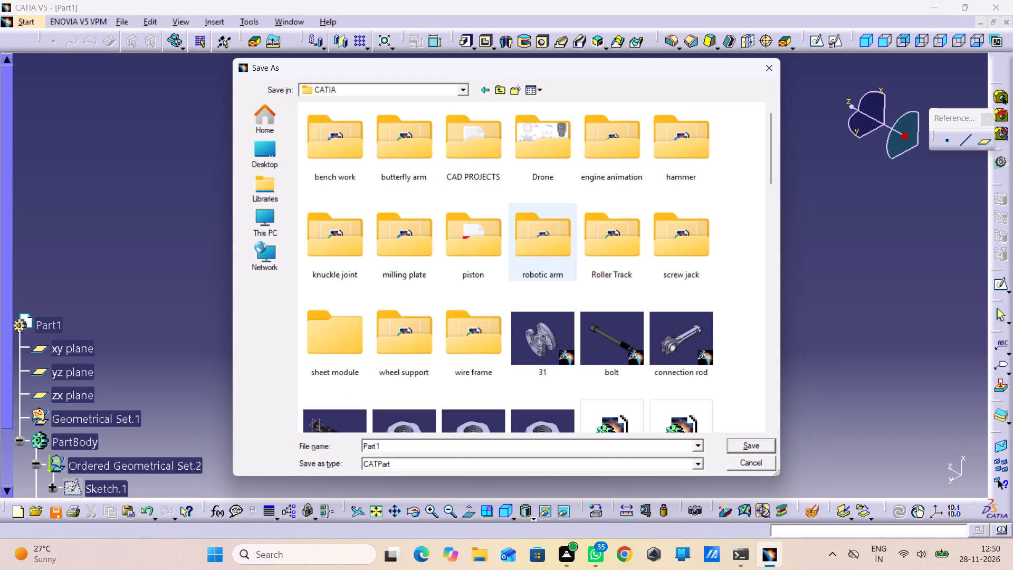
pyautogui.doubleClick(536, 172)
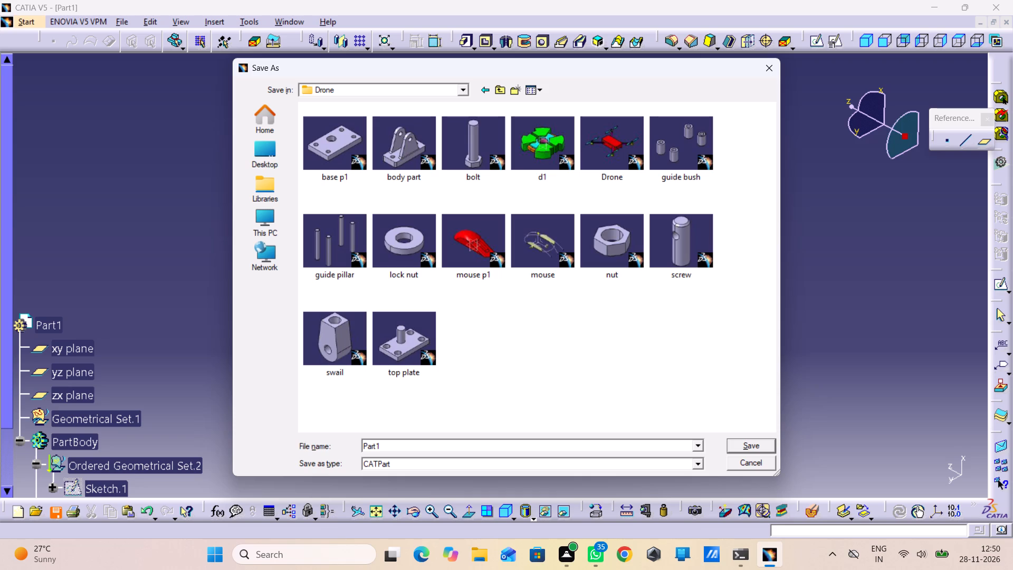
pyautogui.click(441, 438)
pyautogui.click(429, 442)
pyautogui.moveTo(429, 442); pyautogui.dragTo(0, 562, button='right')
pyautogui.rightClick(0, 63)
pyautogui.write('single')
pyautogui.press('space')
pyautogui.write('cylinder')
pyautogui.press('space')
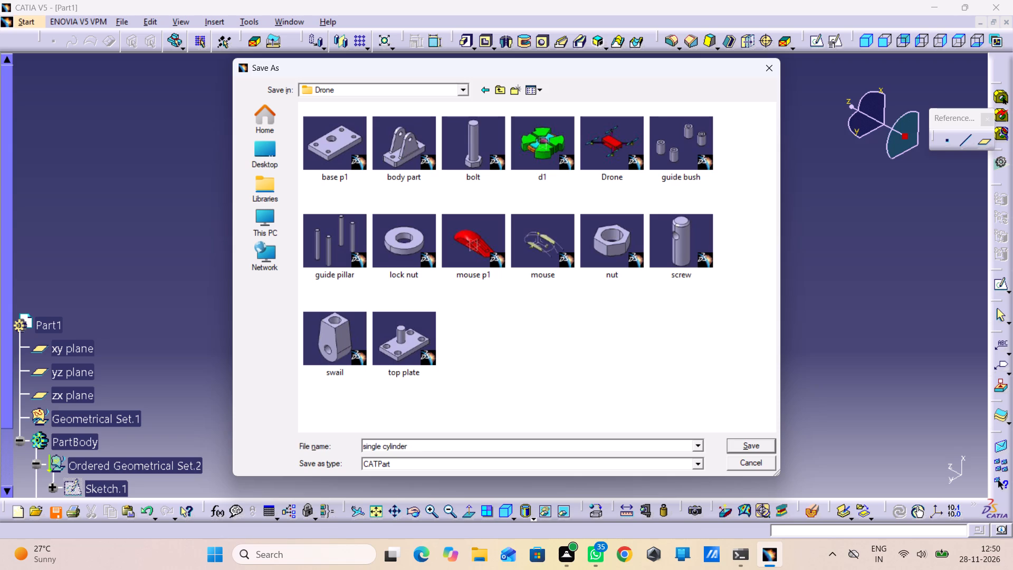
pyautogui.click(744, 444)
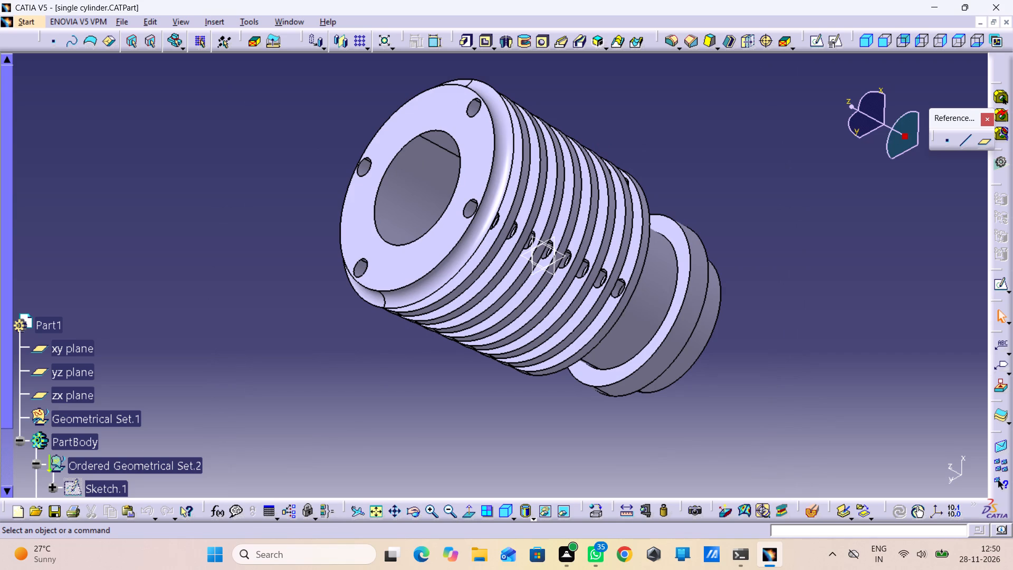
# Print the whole document with Microsoft Print to PDF, saving it as "single cylinder." in the Drone folder.
pyautogui.hotkey('ctrl', 'p')
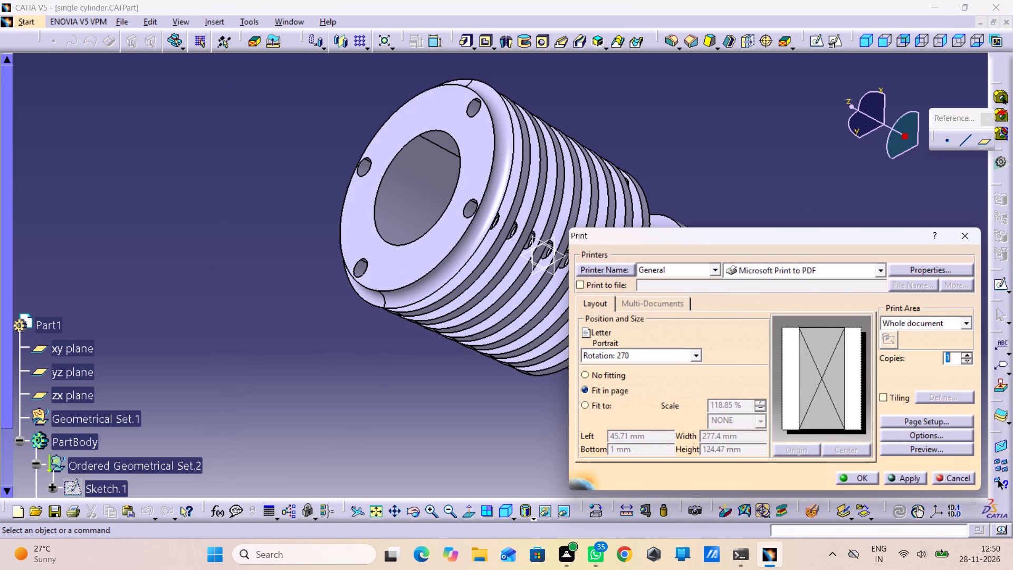
pyautogui.click(862, 481)
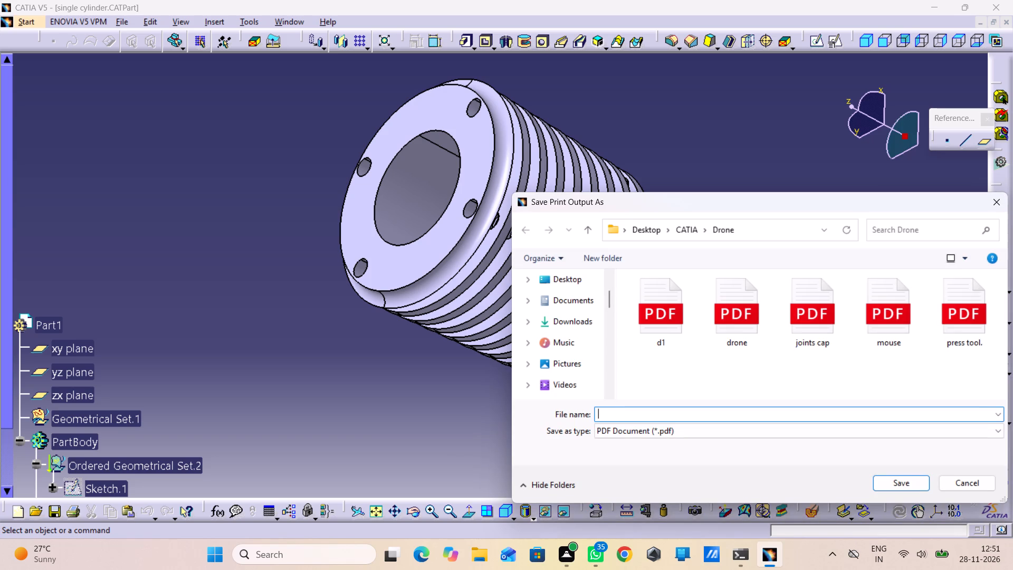
pyautogui.write('single')
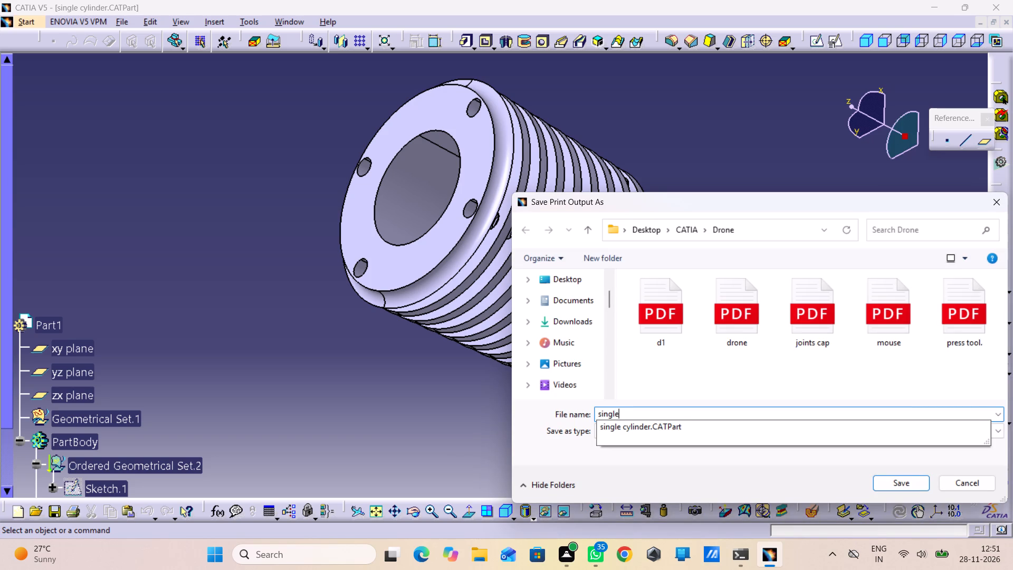
pyautogui.press('space')
pyautogui.press('c')
pyautogui.press('y')
pyautogui.write('linder.')
pyautogui.press('Return')
# Set the fill colour of the ribbed body's shaft feature, Shaft.1, to blue in its graphic properties.
pyautogui.scroll(1, 862, 481)
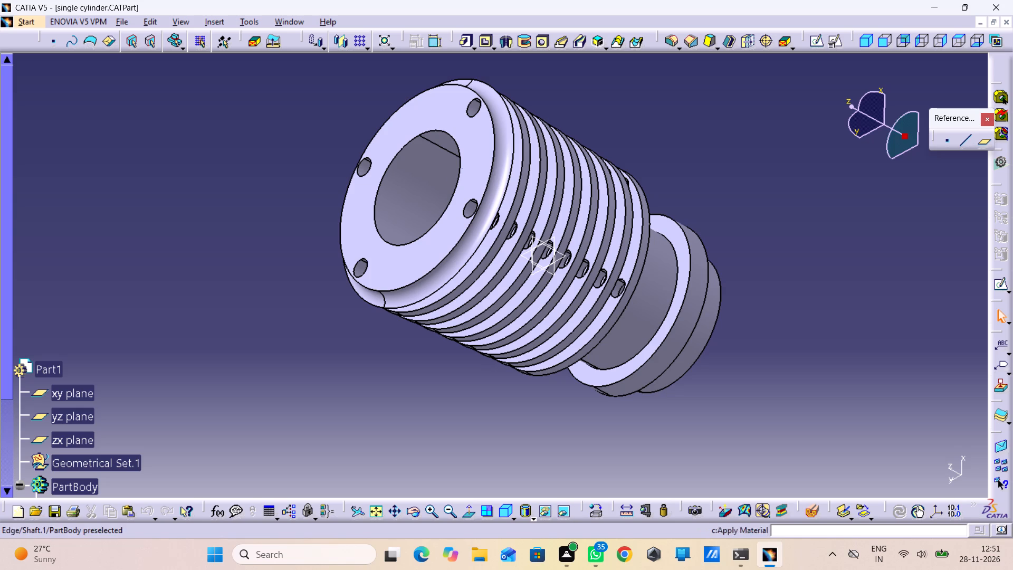
pyautogui.moveTo(408, 370); pyautogui.dragTo(638, 264, button='middle')
pyautogui.moveTo(407, 370); pyautogui.dragTo(638, 264, button='right')
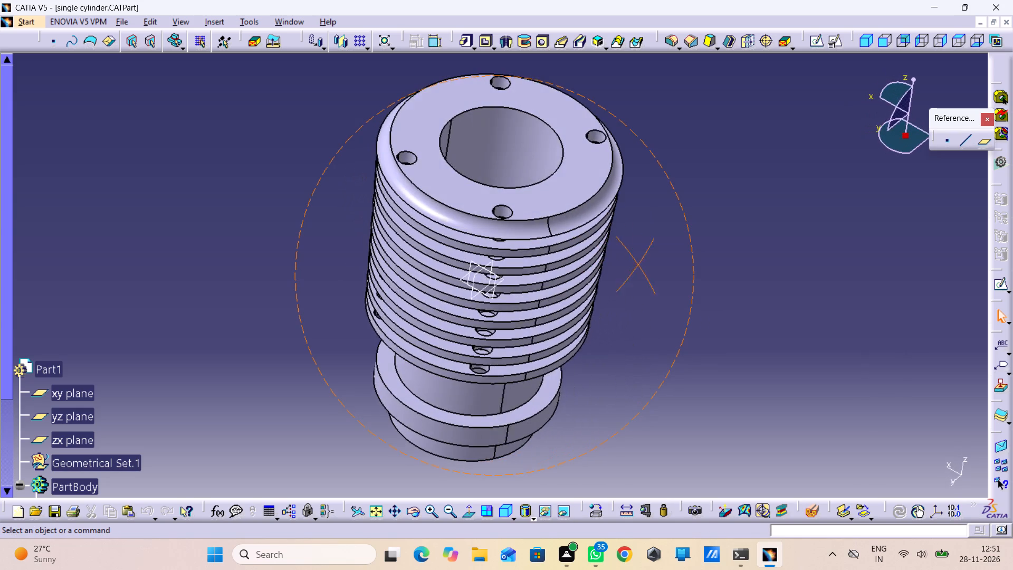
pyautogui.moveTo(638, 264); pyautogui.dragTo(649, 275, button='right')
pyautogui.moveTo(638, 264); pyautogui.dragTo(649, 275, button='middle')
pyautogui.scroll(-1, 108, 434)
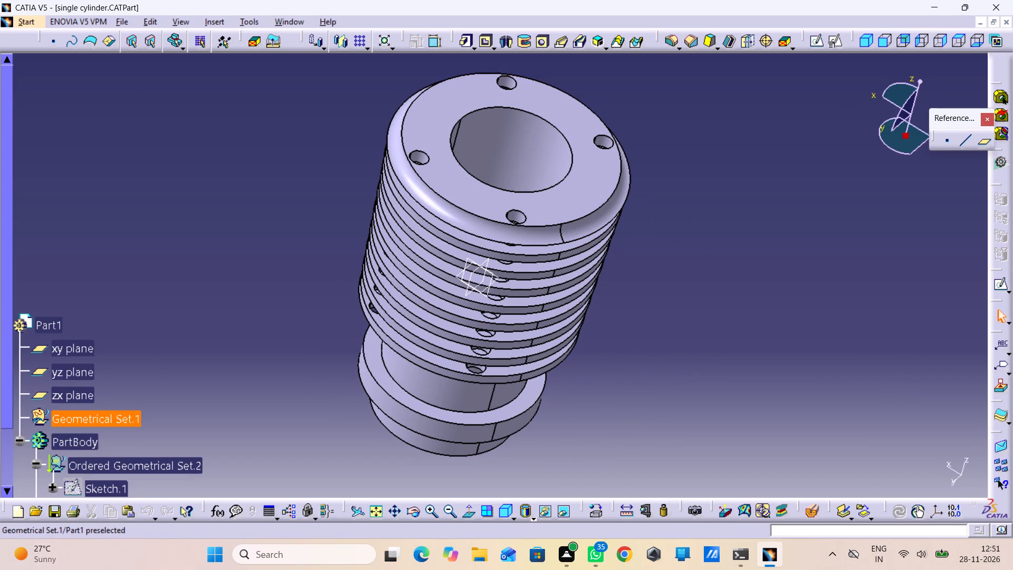
pyautogui.scroll(-2, 122, 424)
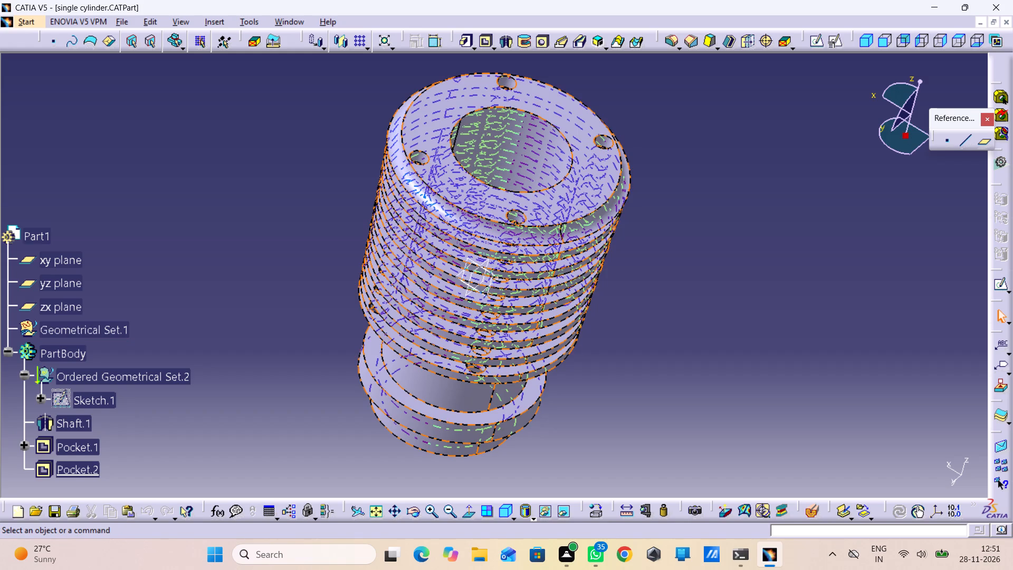
pyautogui.click(72, 419)
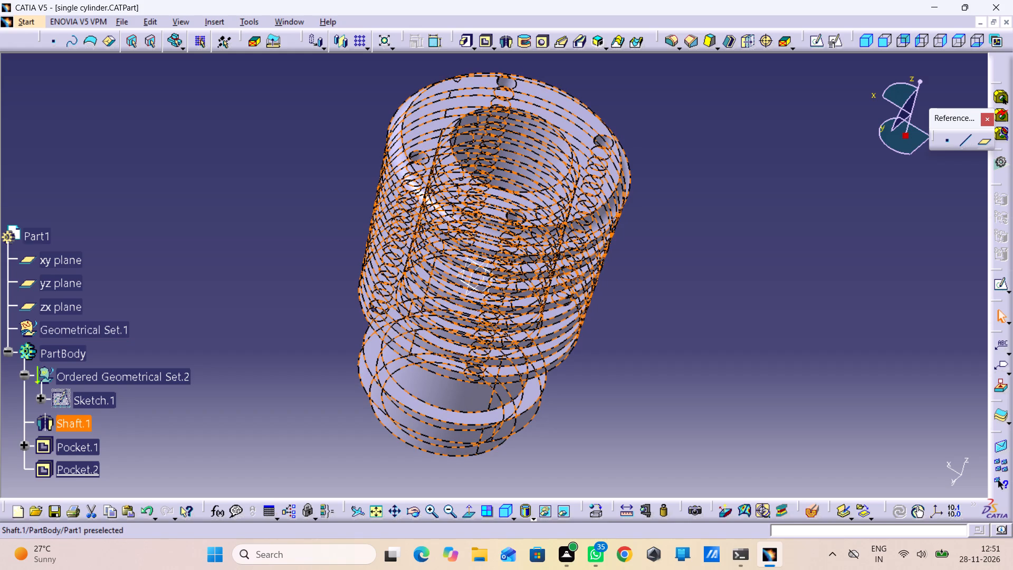
pyautogui.moveTo(72, 419); pyautogui.dragTo(71, 427, button='right')
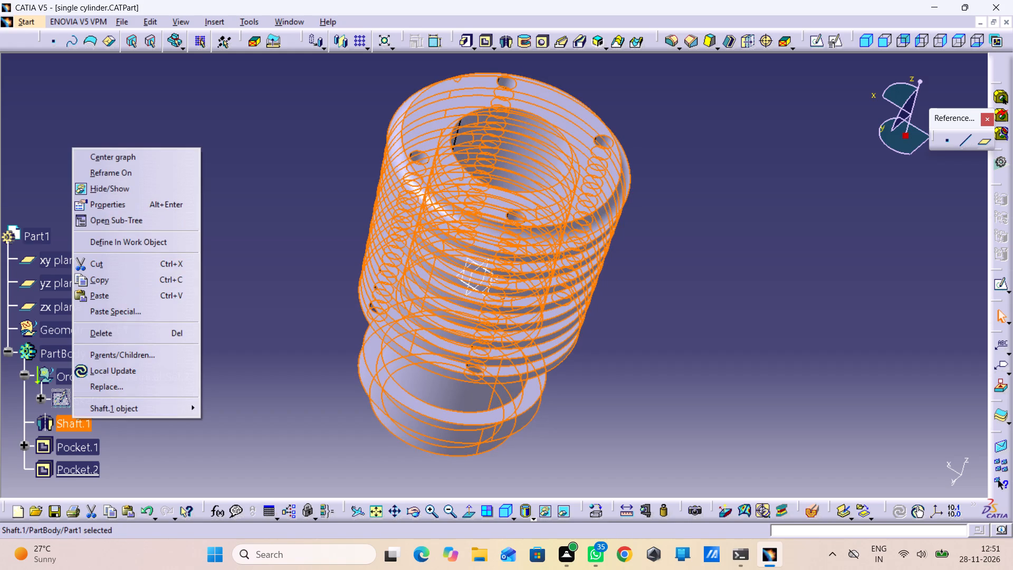
pyautogui.click(128, 204)
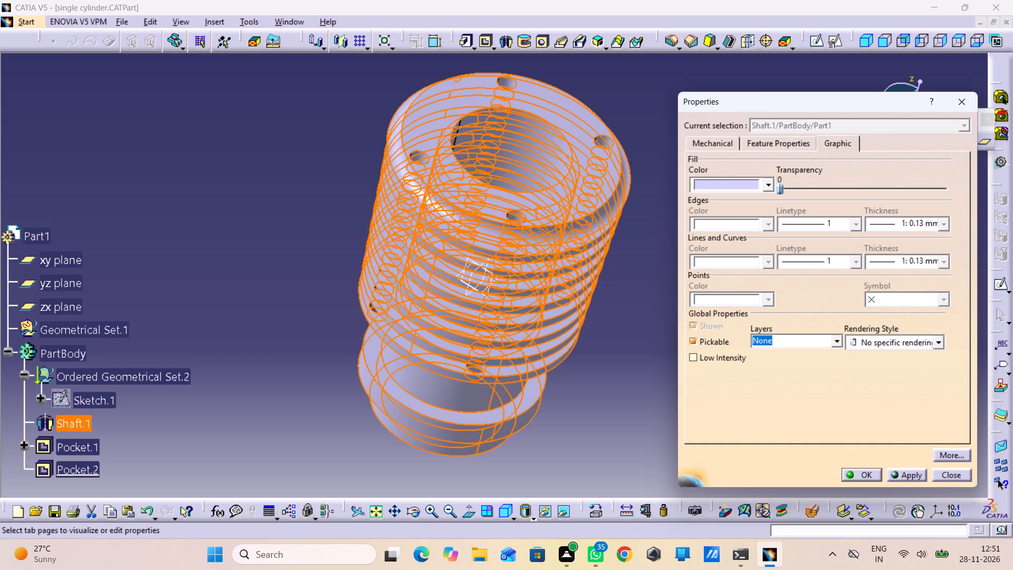
pyautogui.click(752, 186)
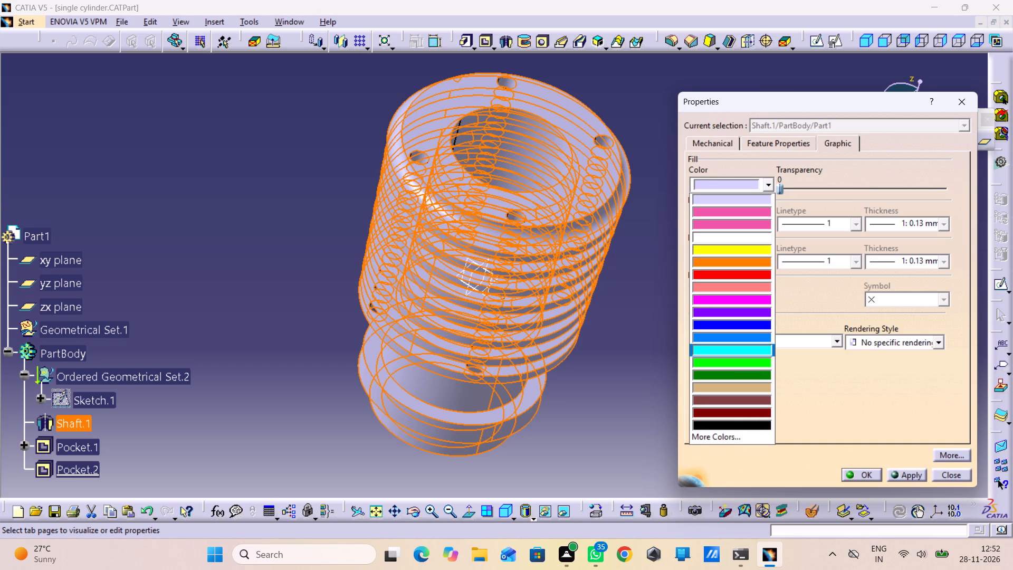
pyautogui.click(763, 328)
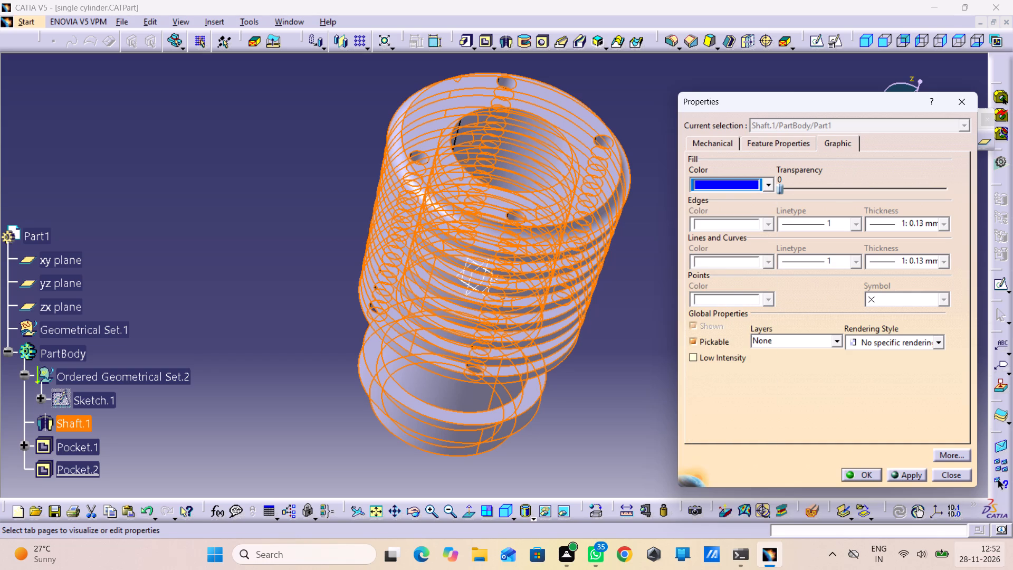
pyautogui.click(859, 479)
pyautogui.click(753, 447)
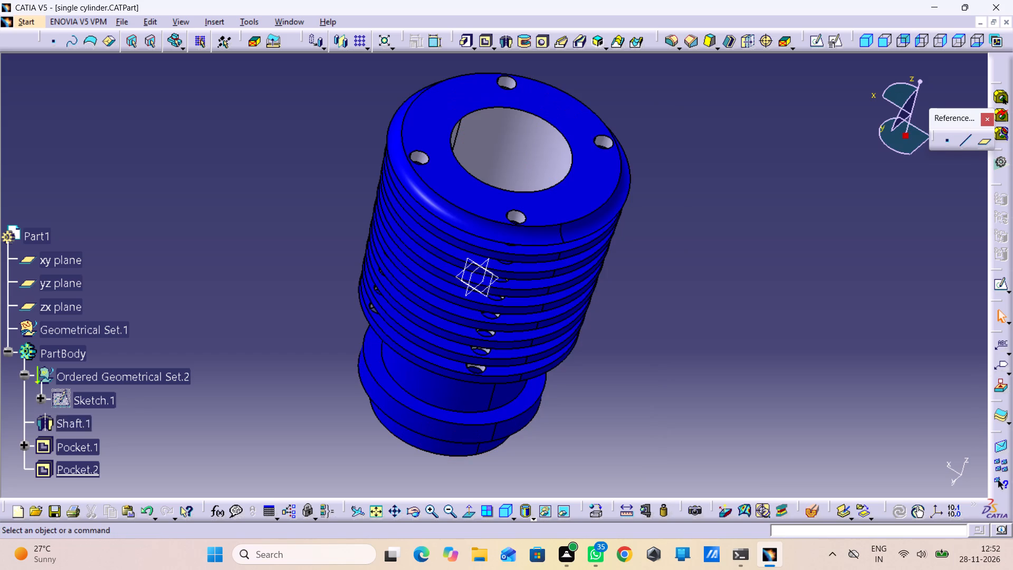
# Set the fill colour of Pocket.1, the central bore and four small holes, to magenta in its graphic properties.
pyautogui.click(80, 443)
pyautogui.rightClick(80, 443)
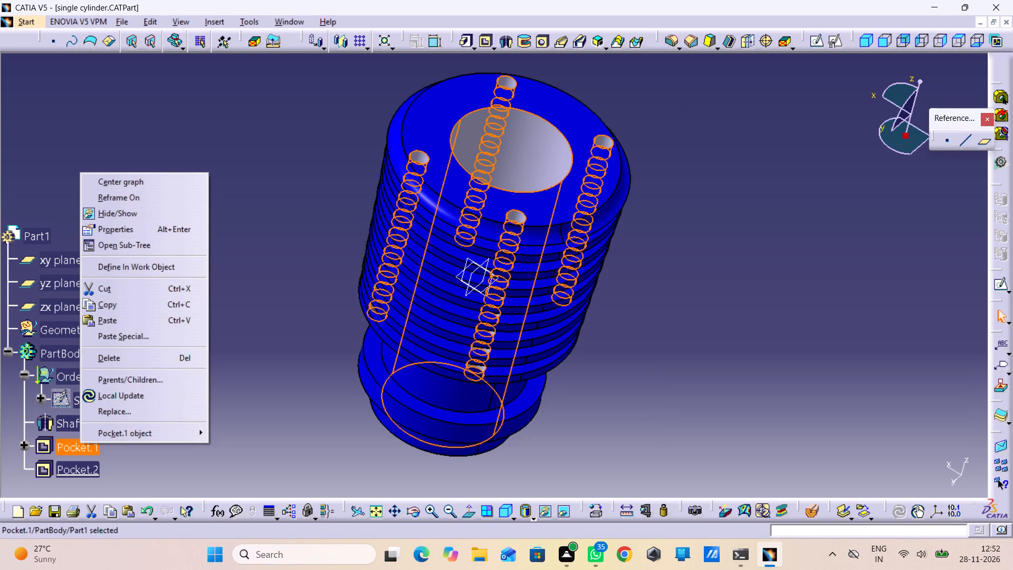
pyautogui.click(166, 232)
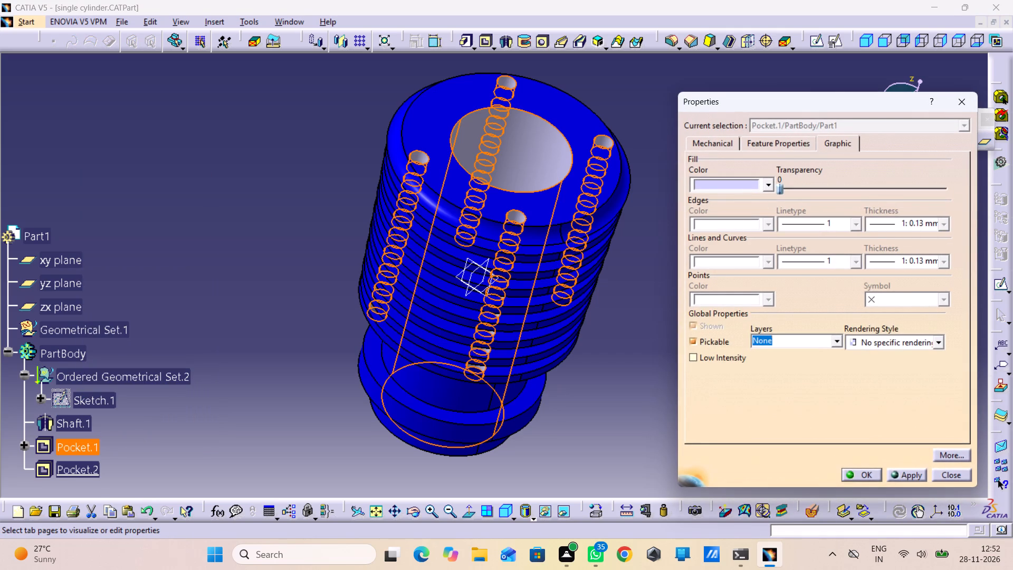
pyautogui.click(752, 191)
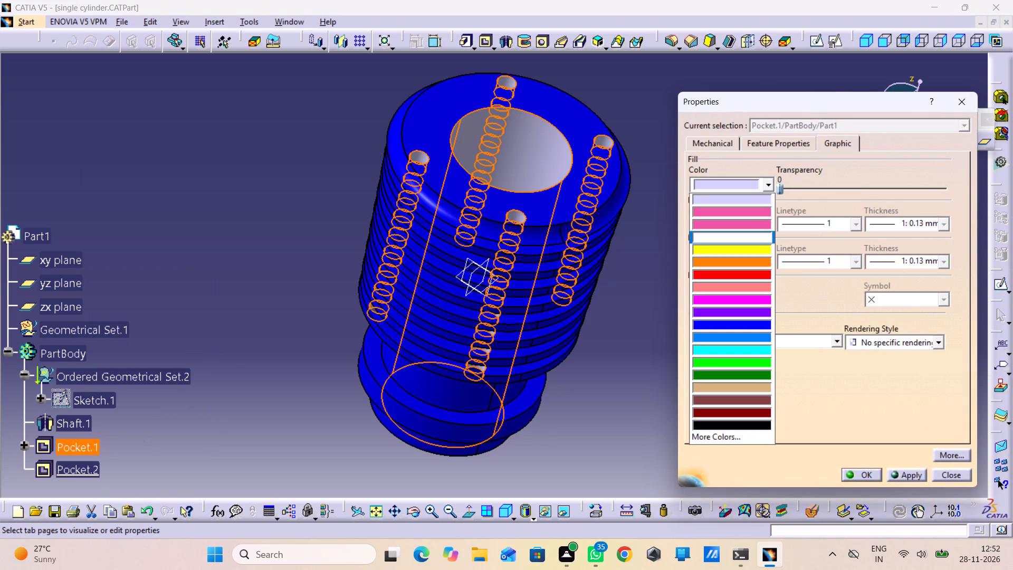
pyautogui.click(750, 248)
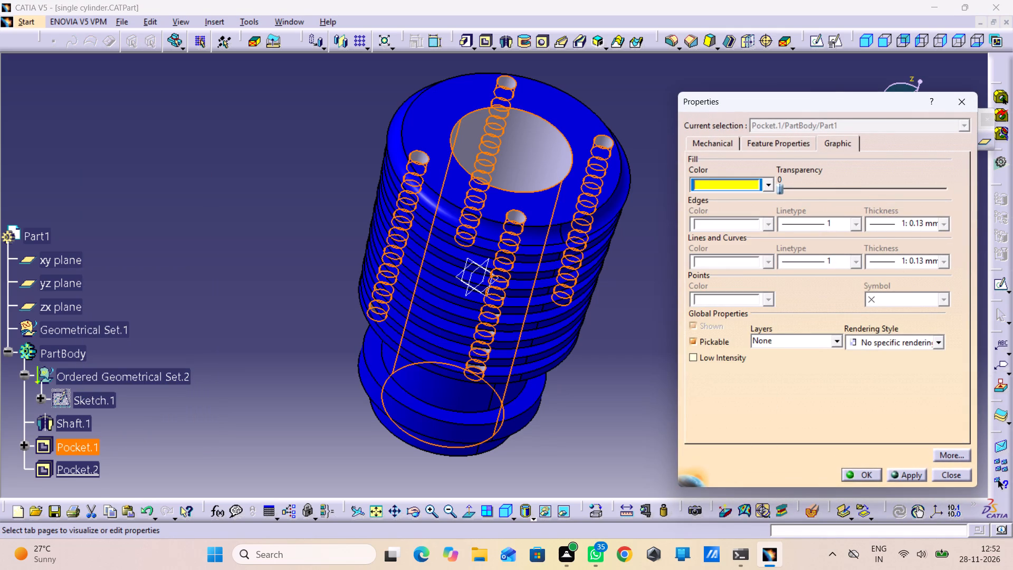
pyautogui.click(729, 188)
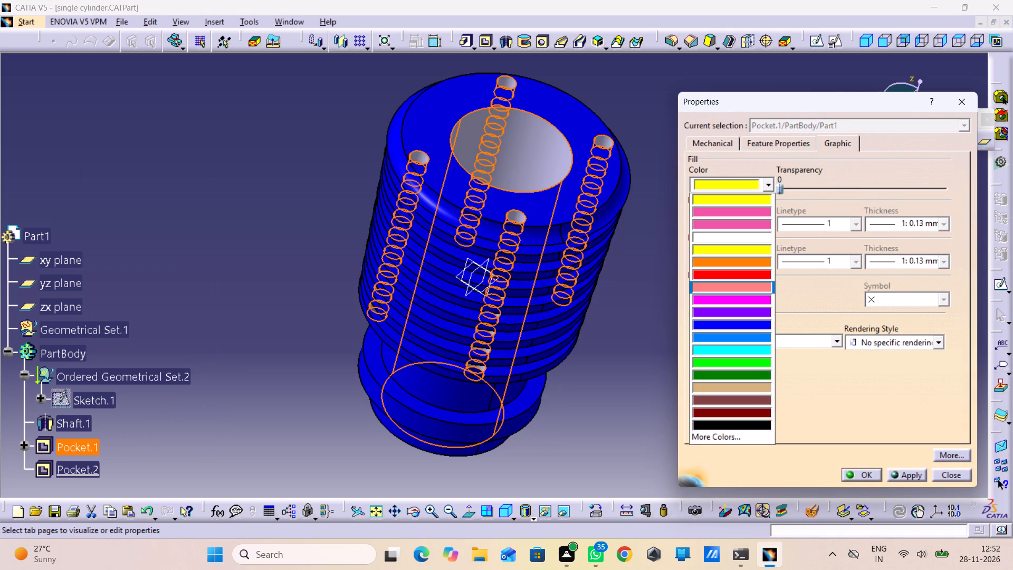
pyautogui.click(745, 301)
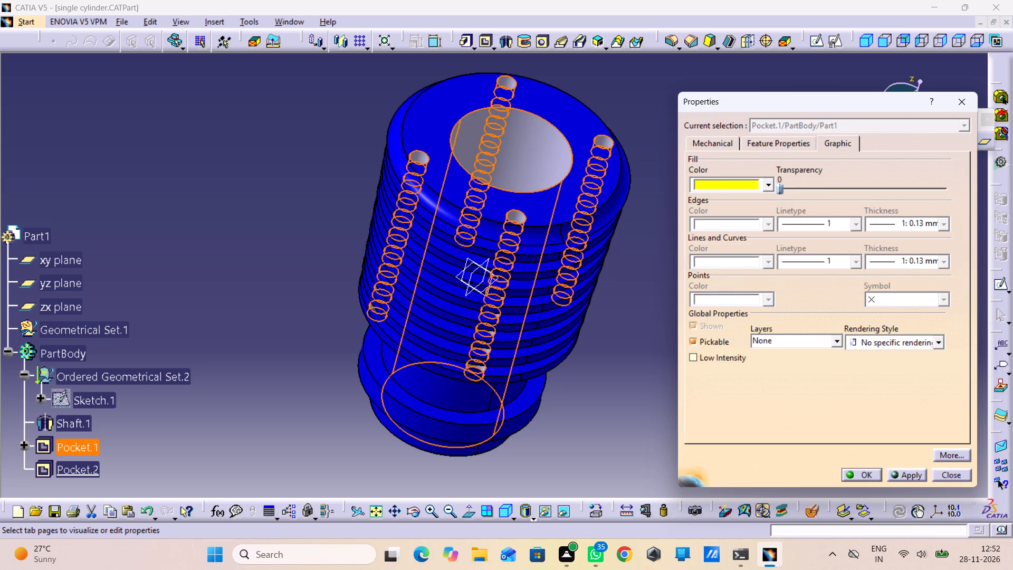
pyautogui.click(861, 474)
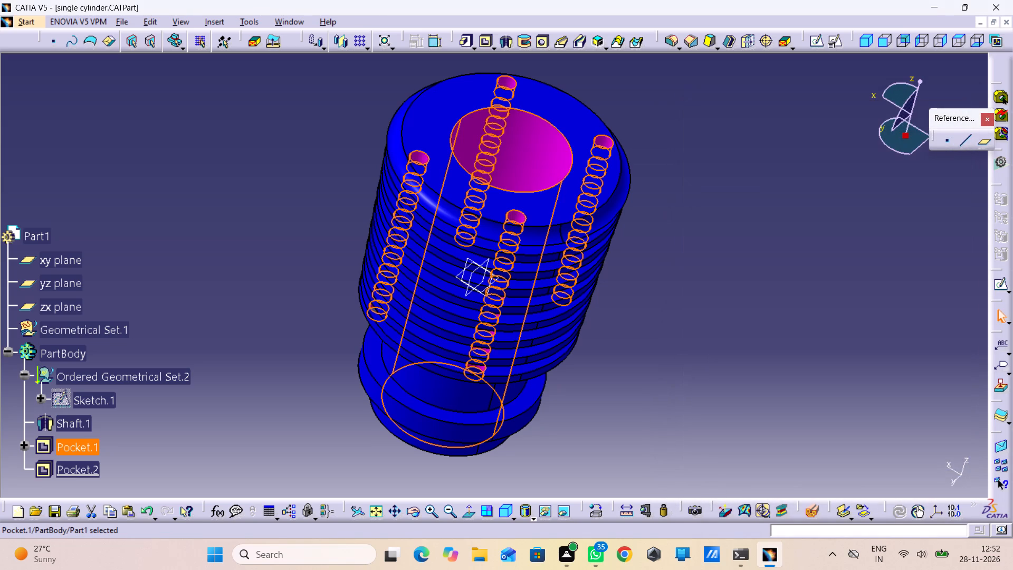
pyautogui.click(754, 398)
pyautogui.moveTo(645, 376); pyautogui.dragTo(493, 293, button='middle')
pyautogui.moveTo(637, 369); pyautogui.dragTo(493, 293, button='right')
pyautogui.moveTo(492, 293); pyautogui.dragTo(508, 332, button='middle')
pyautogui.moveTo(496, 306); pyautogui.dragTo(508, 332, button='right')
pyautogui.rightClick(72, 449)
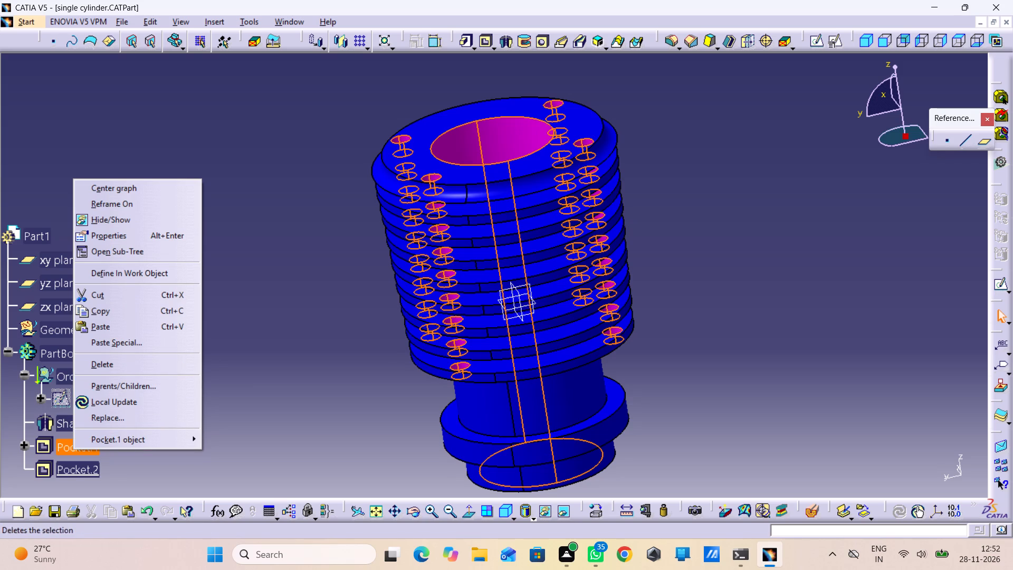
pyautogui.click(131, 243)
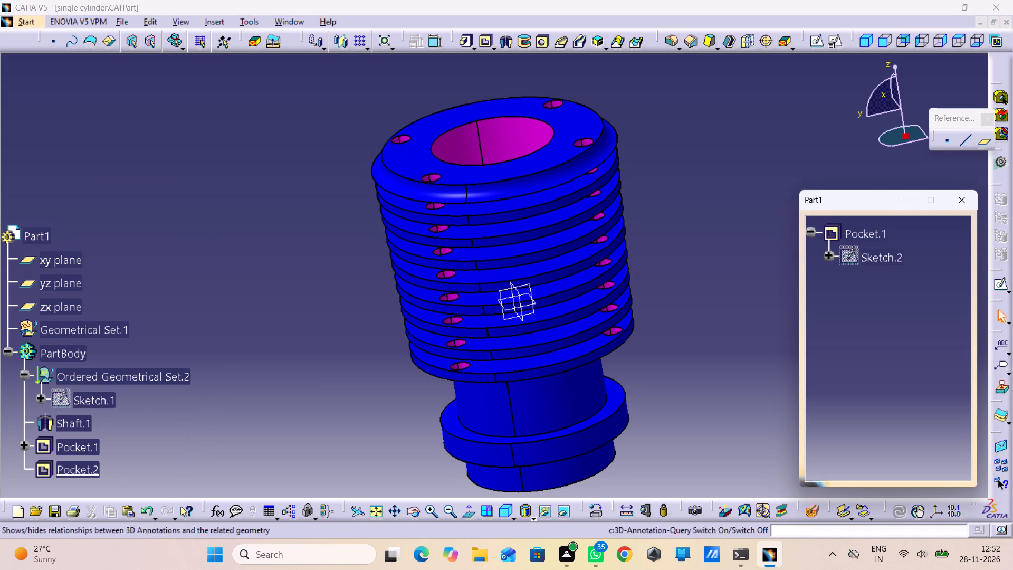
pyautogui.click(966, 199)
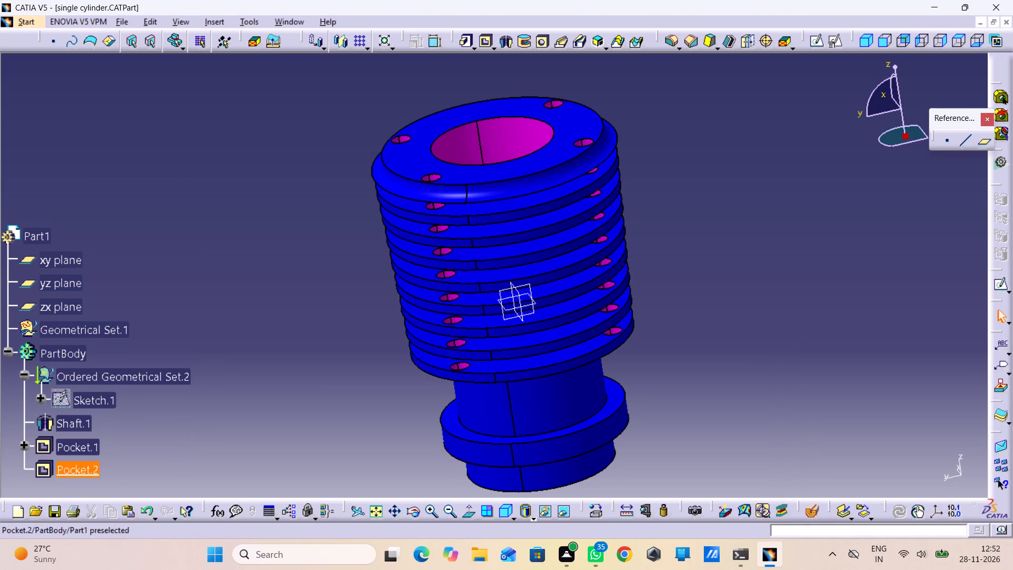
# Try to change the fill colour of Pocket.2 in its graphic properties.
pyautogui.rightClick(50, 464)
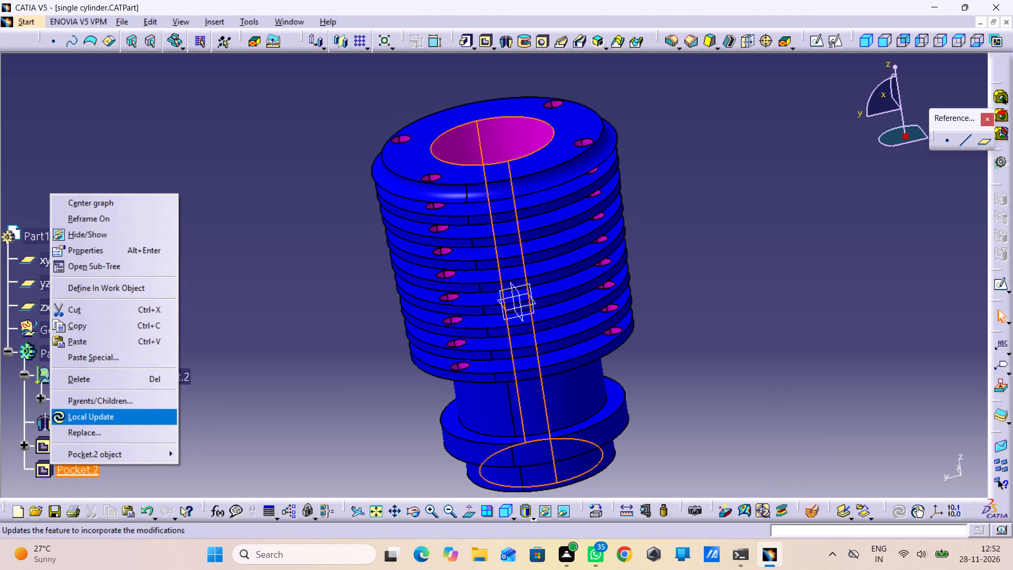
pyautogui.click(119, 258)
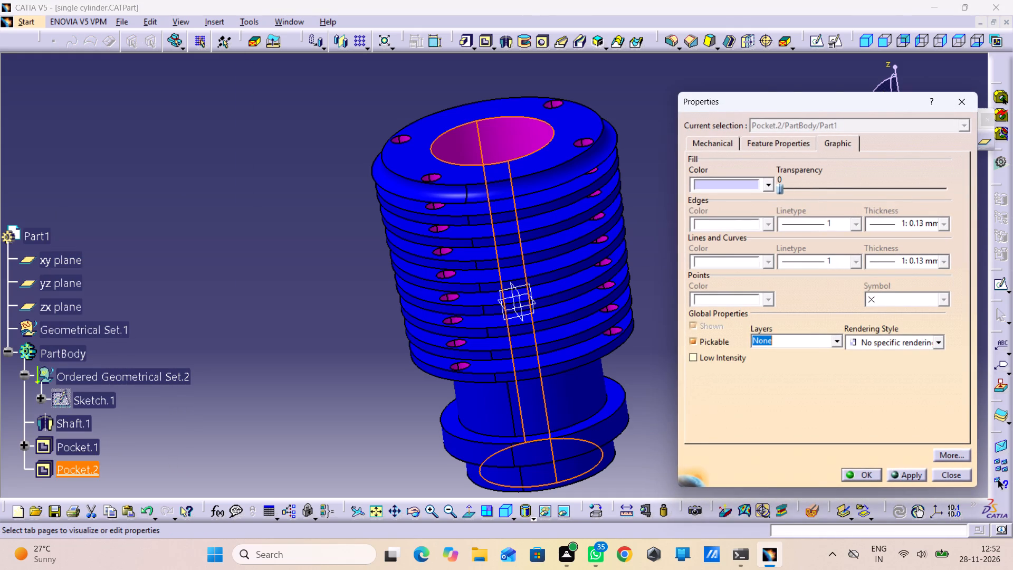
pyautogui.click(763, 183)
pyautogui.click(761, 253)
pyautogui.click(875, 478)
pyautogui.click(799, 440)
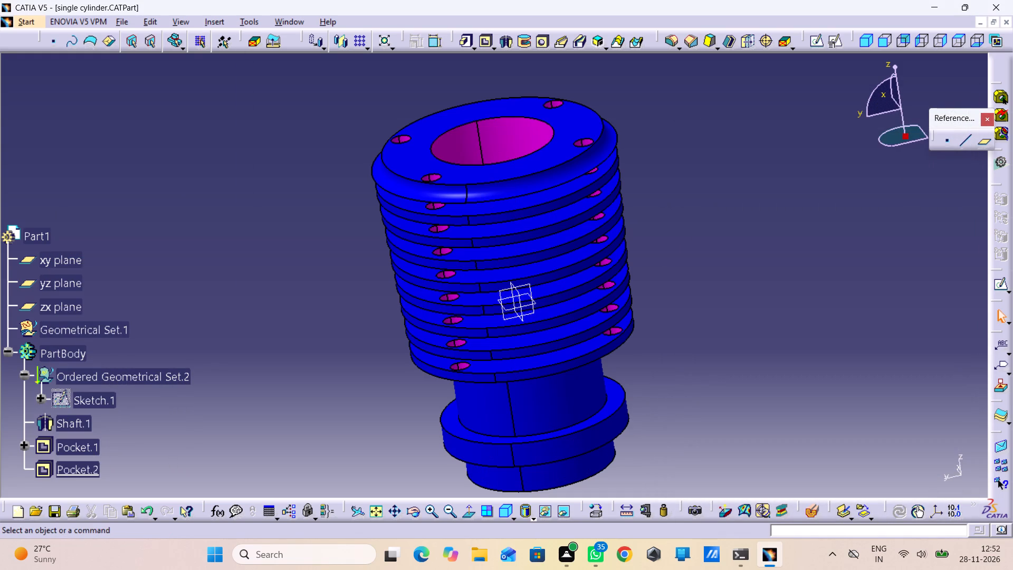
# Set the fill colour of Pocket.1, the central bore and four small holes, to yellow in its graphic properties.
pyautogui.moveTo(628, 423); pyautogui.dragTo(522, 420, button='middle')
pyautogui.moveTo(628, 423); pyautogui.dragTo(522, 420, button='right')
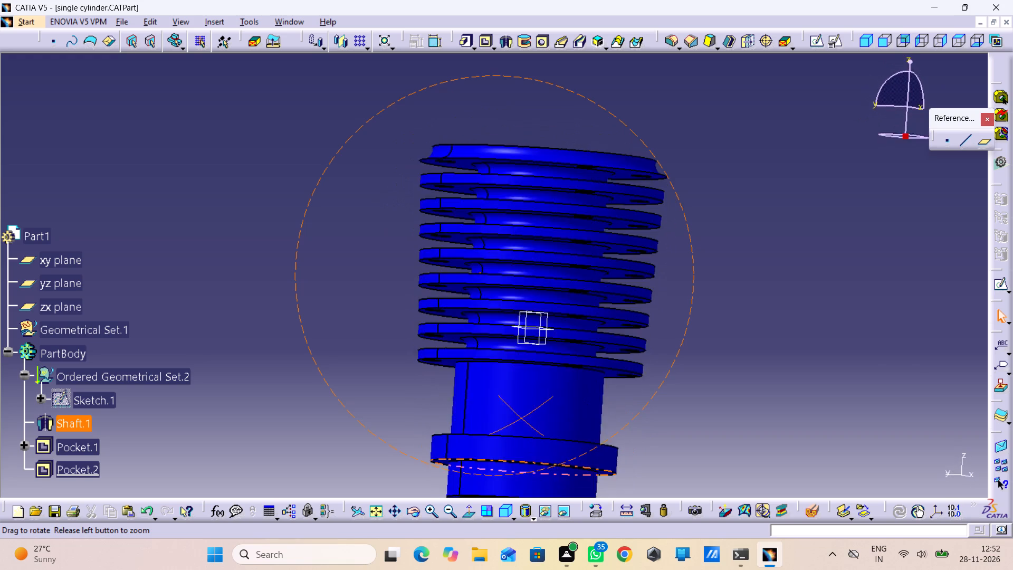
pyautogui.moveTo(522, 420); pyautogui.dragTo(531, 456, button='middle')
pyautogui.moveTo(522, 420); pyautogui.dragTo(531, 456, button='right')
pyautogui.click(64, 447)
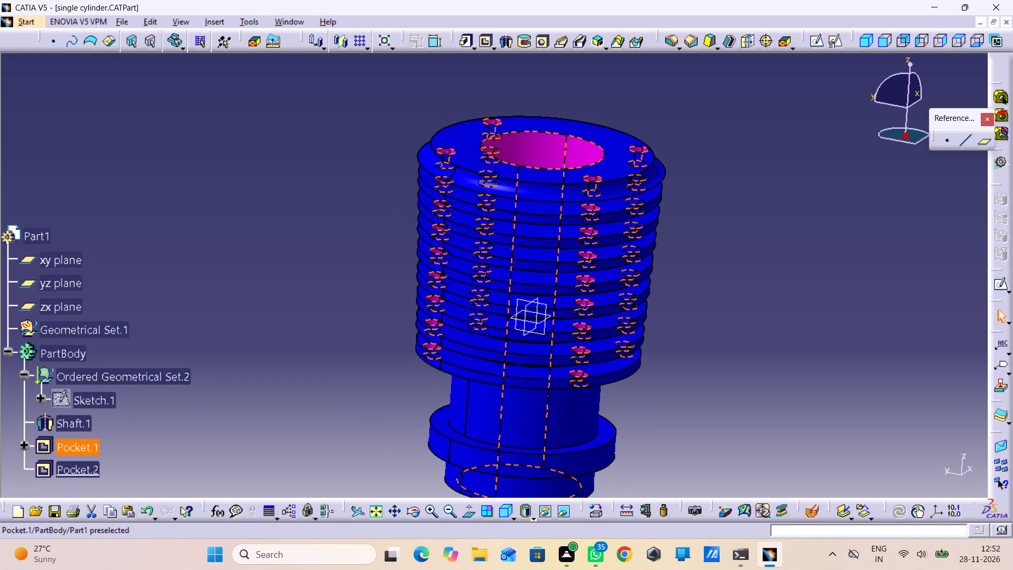
pyautogui.rightClick(64, 447)
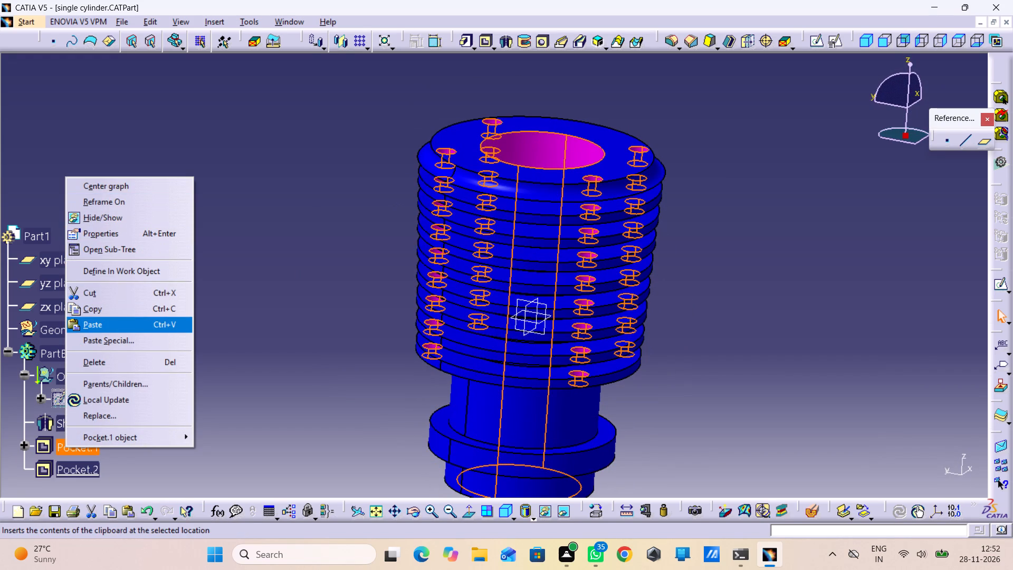
pyautogui.click(118, 230)
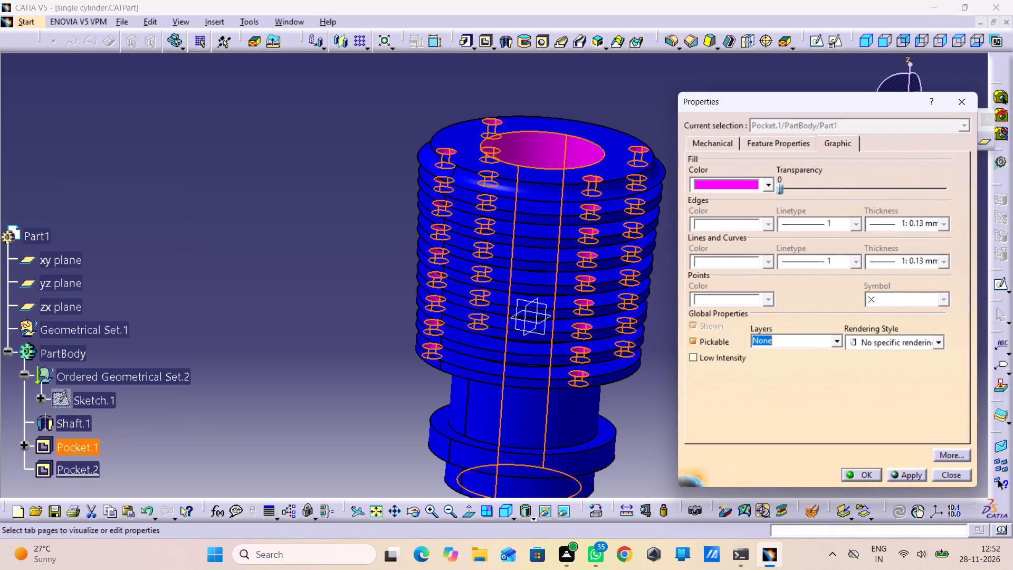
pyautogui.click(759, 180)
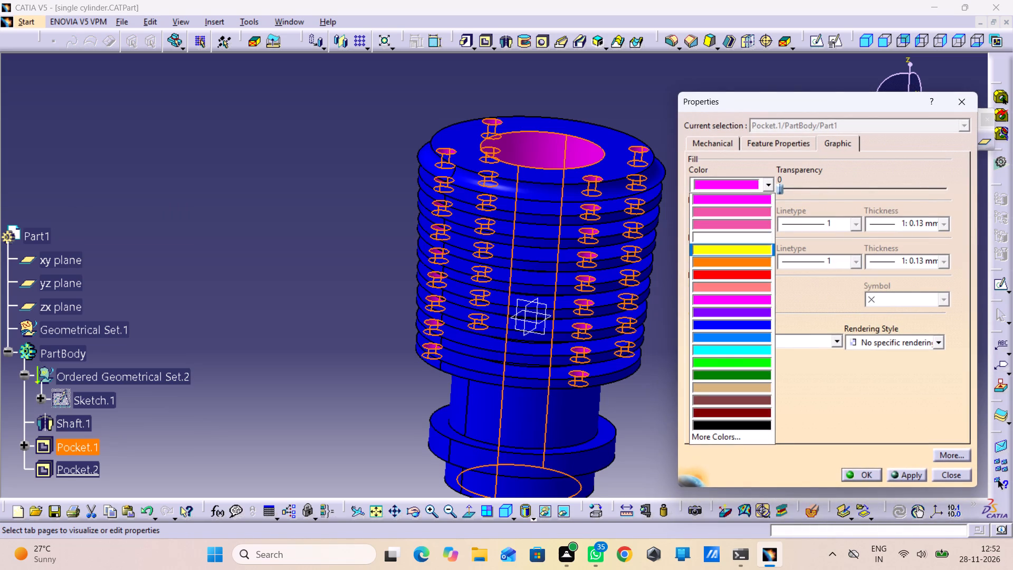
pyautogui.click(739, 249)
pyautogui.click(845, 477)
pyautogui.click(782, 442)
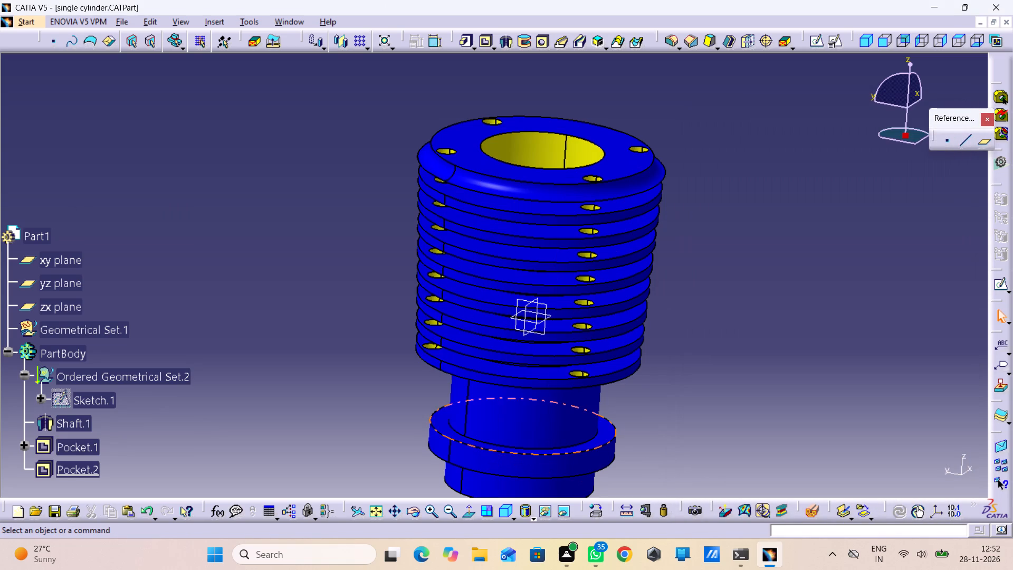
# Save the recoloured "single cylinder" part under its existing file name.
pyautogui.moveTo(528, 372); pyautogui.dragTo(541, 423, button='middle')
pyautogui.moveTo(528, 372); pyautogui.dragTo(540, 422, button='right')
pyautogui.moveTo(545, 411); pyautogui.dragTo(545, 410, button='middle')
pyautogui.rightClick(545, 411)
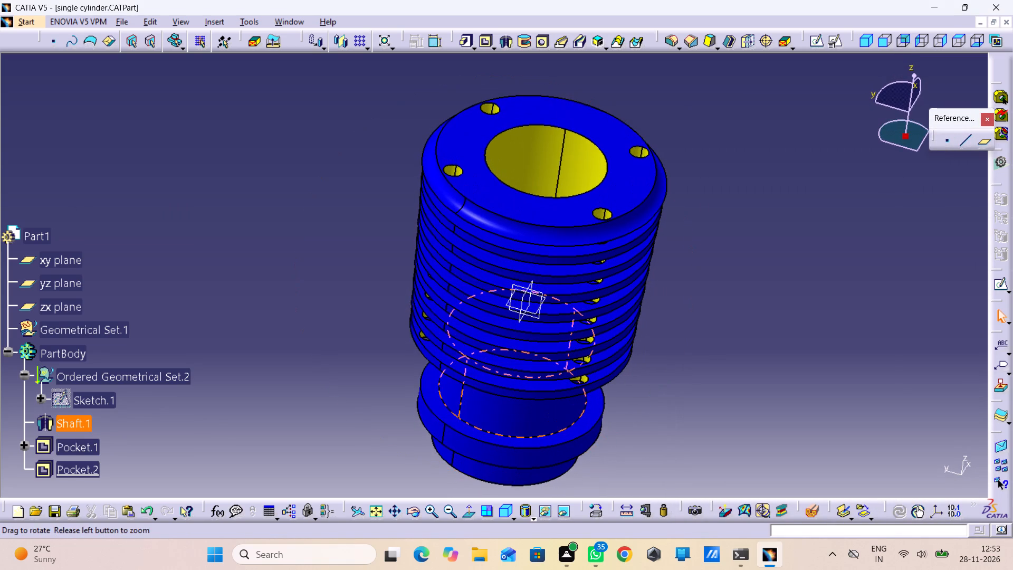
pyautogui.moveTo(545, 410); pyautogui.dragTo(553, 424, button='middle')
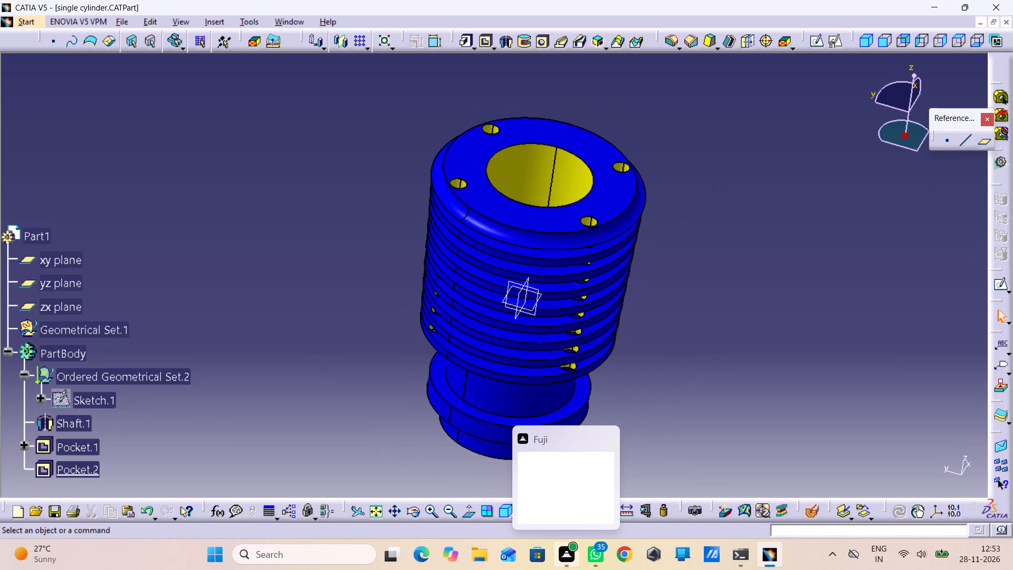
pyautogui.hotkey('ctrl', 's')
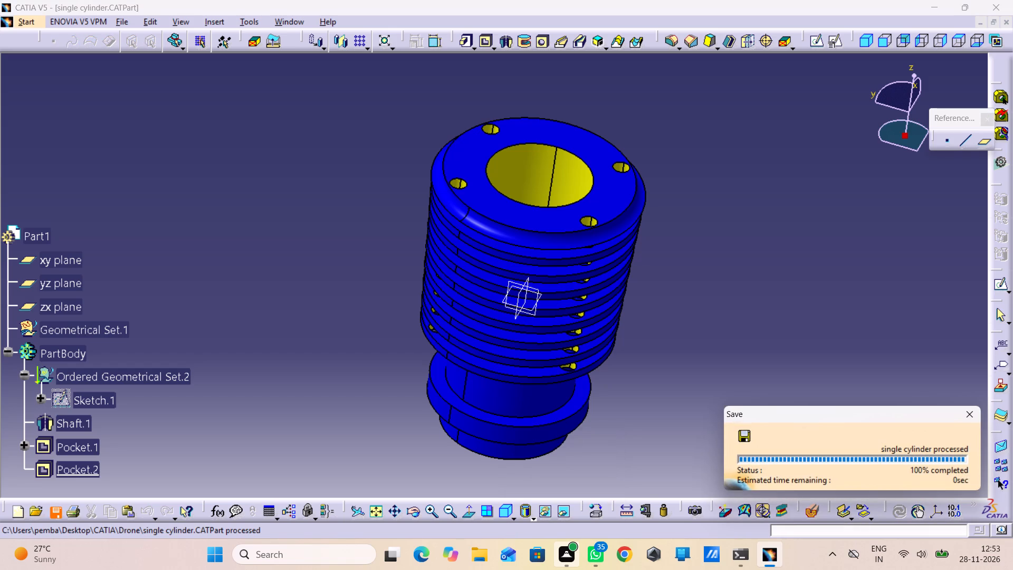